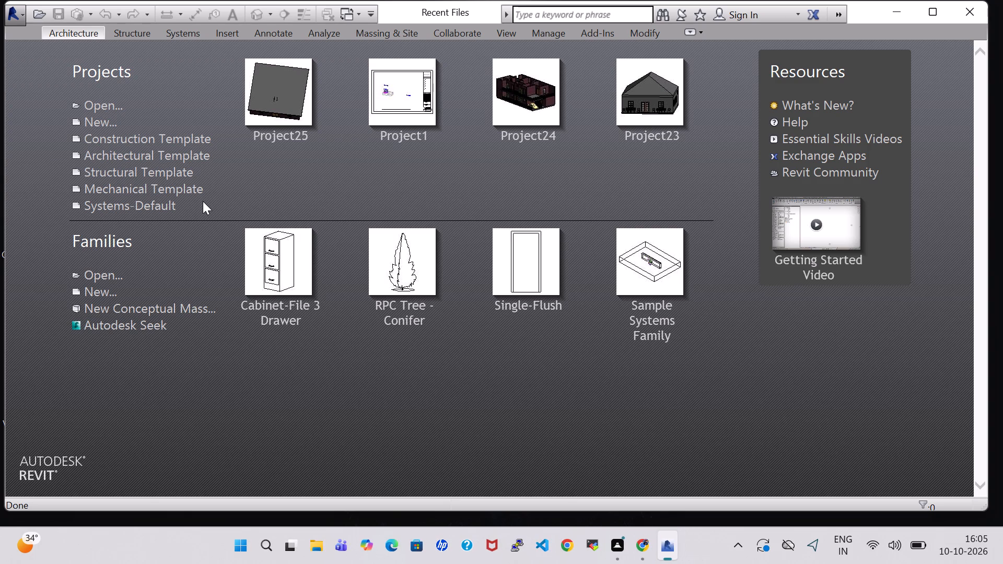
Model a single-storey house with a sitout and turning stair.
Create a new project from the Architectural Template.
left_click(156, 161)
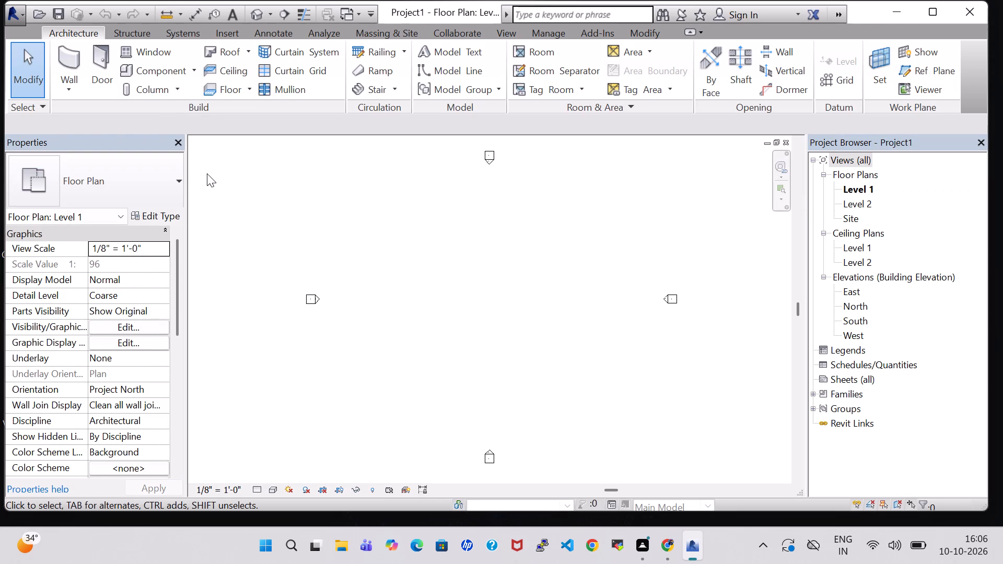
Draw a closed square of Generic - 8" walls on Level 1, about 60' by 60', with an unconnected height of 10' 0".
left_click(69, 58)
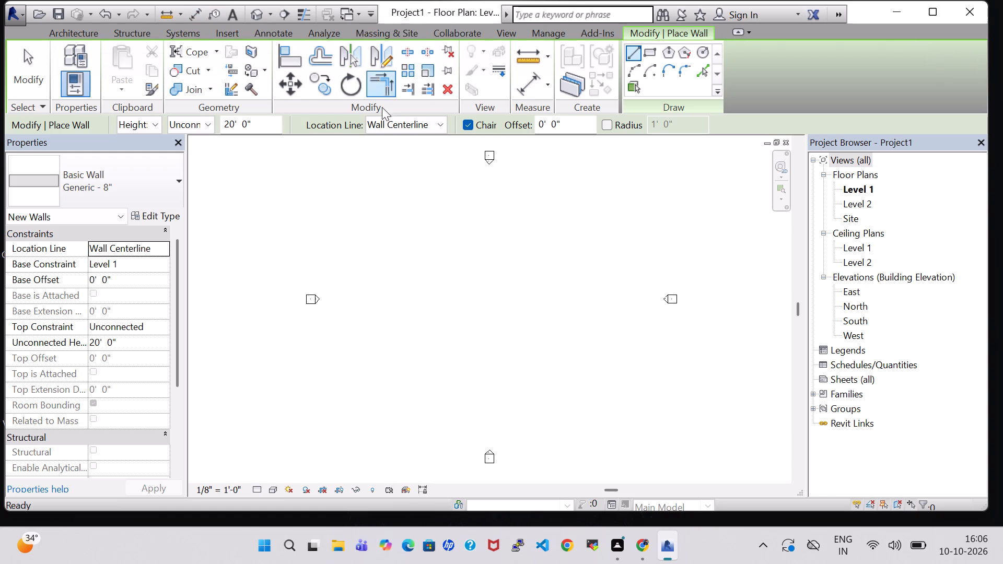
left_click(228, 129)
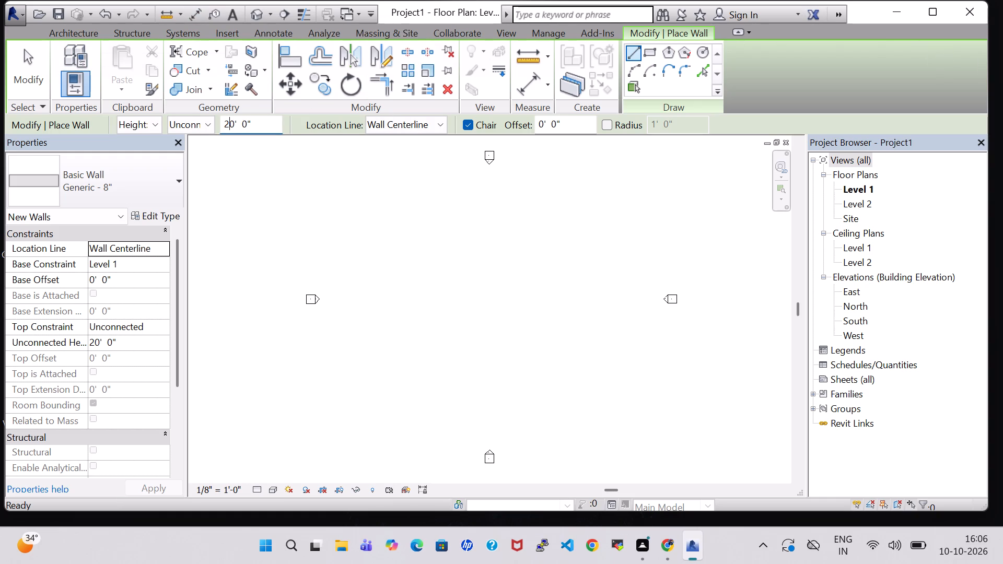
key("BackSpace")
key("1")
key("Return")
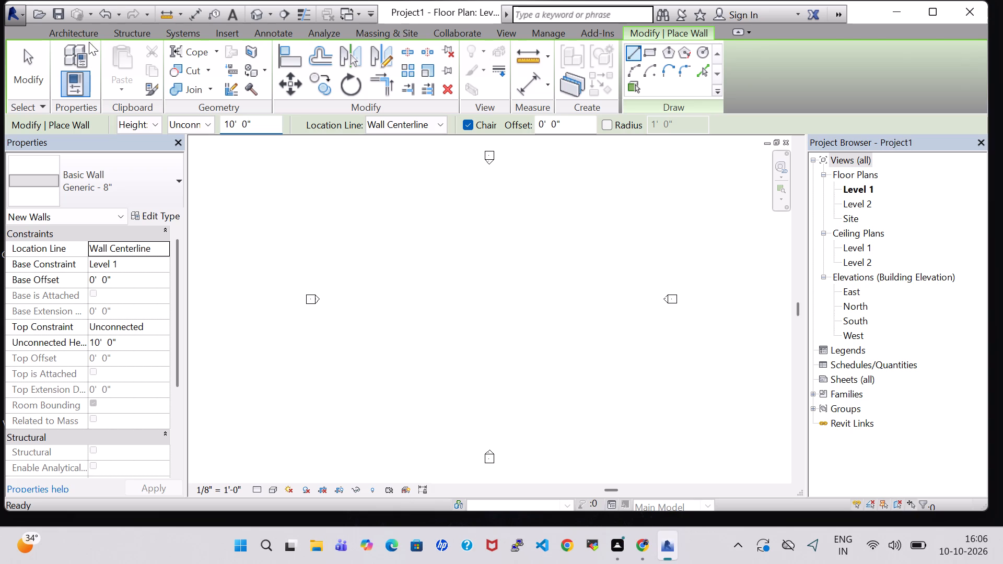
left_click(76, 36)
left_click(62, 60)
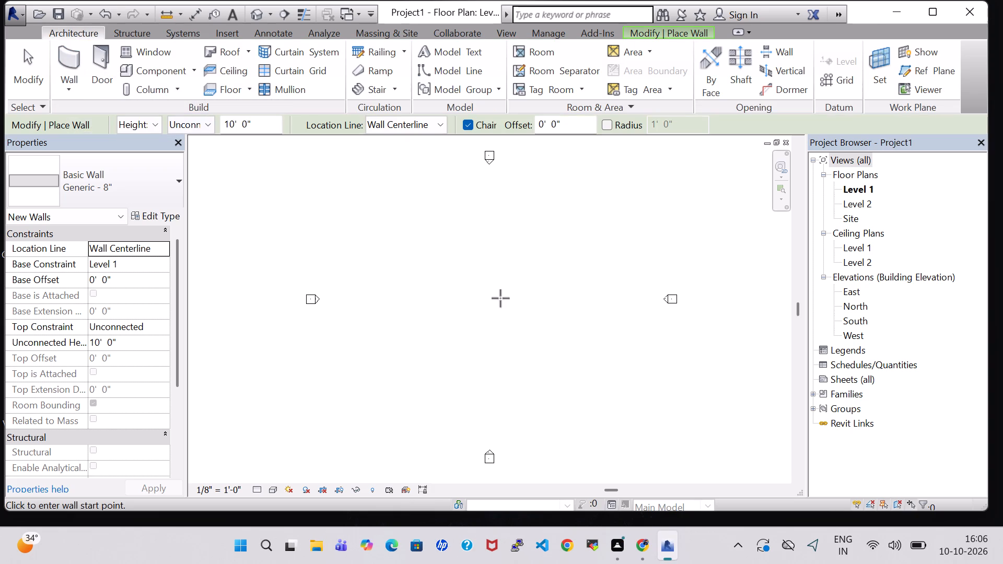
left_click(381, 211)
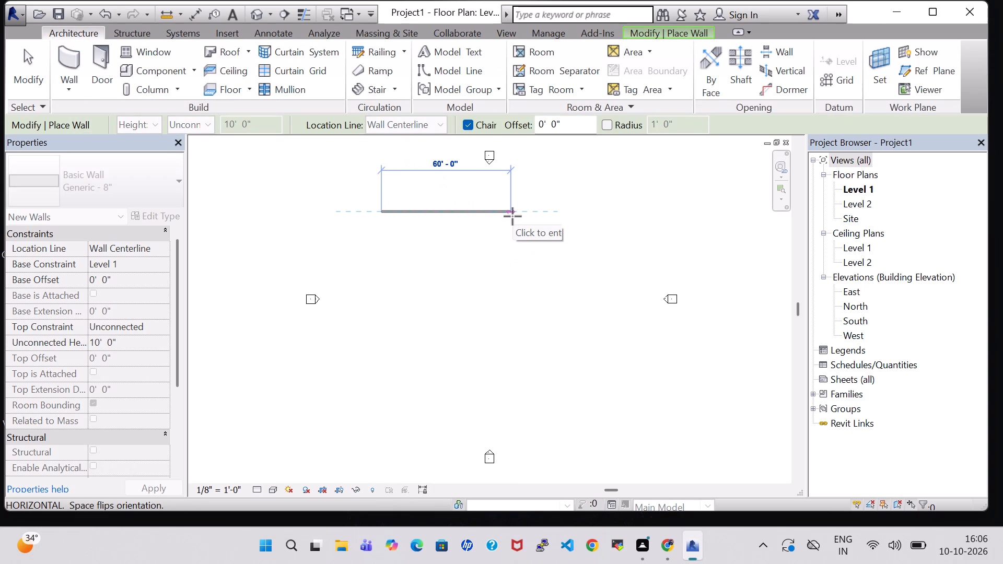
left_click(512, 216)
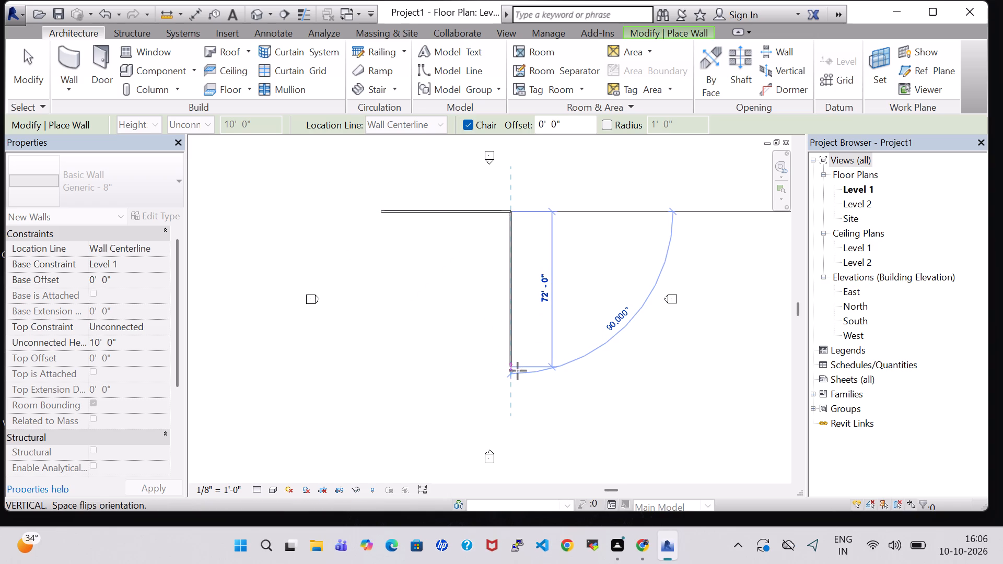
left_click(509, 345)
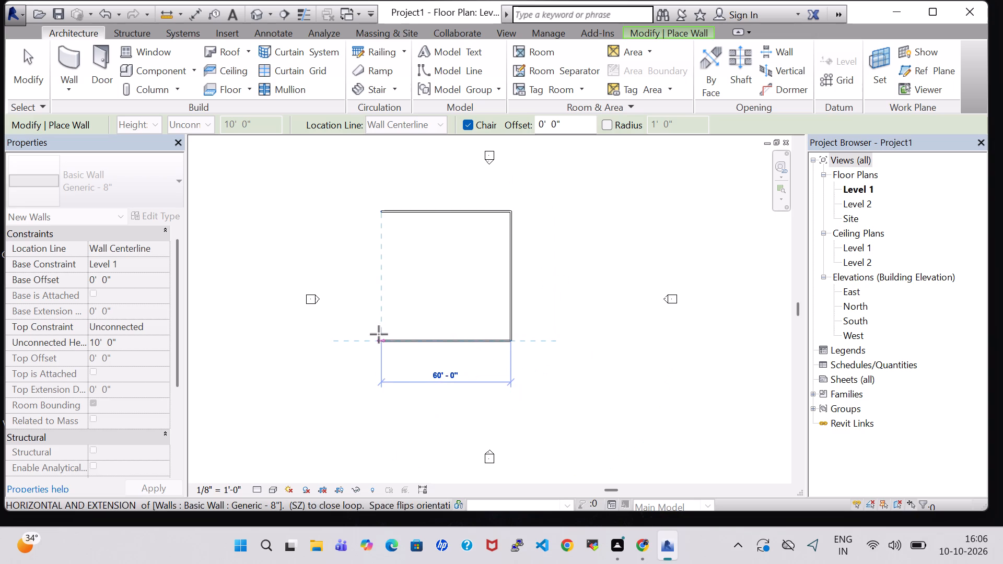
left_click(379, 334)
left_click(383, 209)
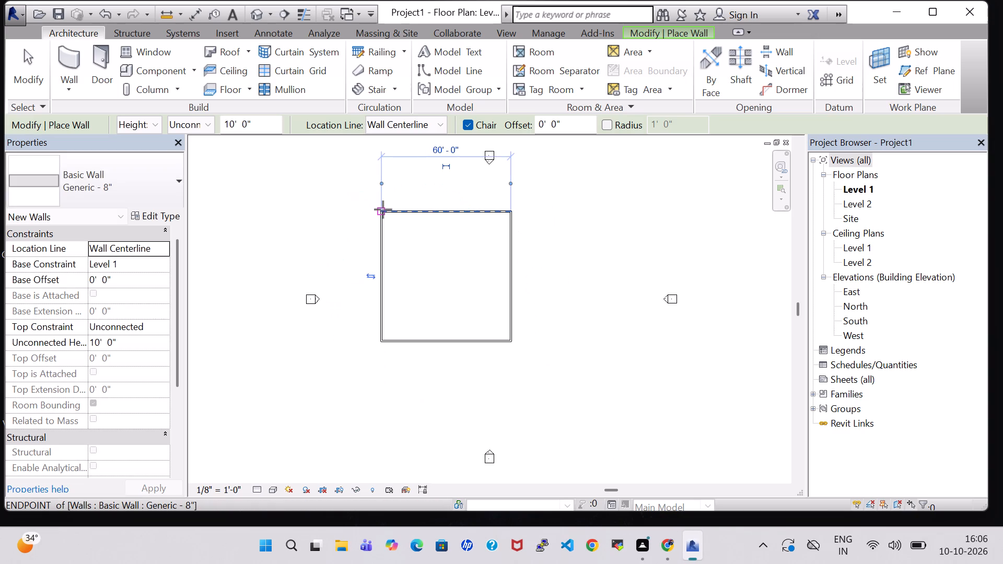
key("Escape")
key("Escape")
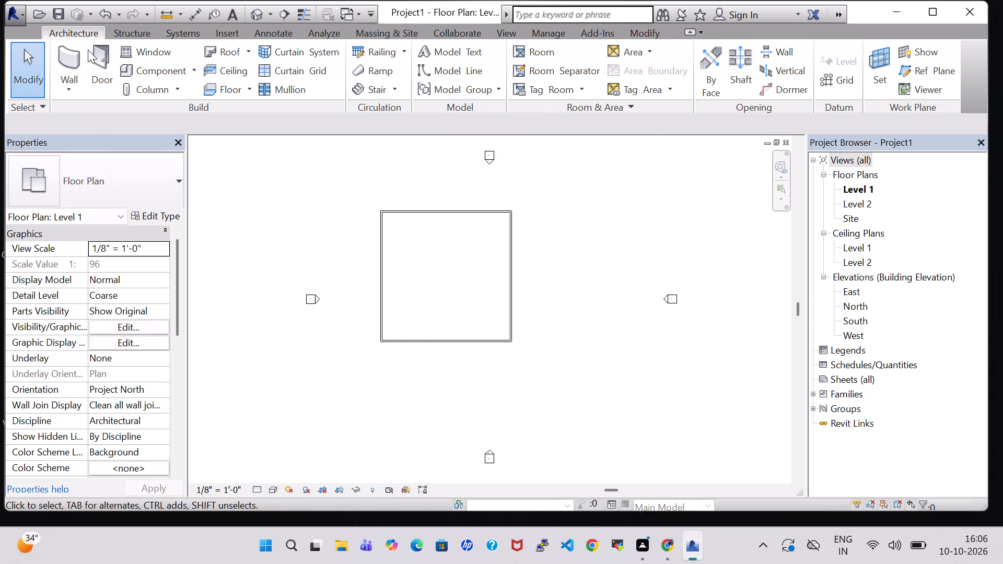
Draw a vertical dividing wall about 60' long between the midpoints of the square's upper and lower walls.
left_click(81, 52)
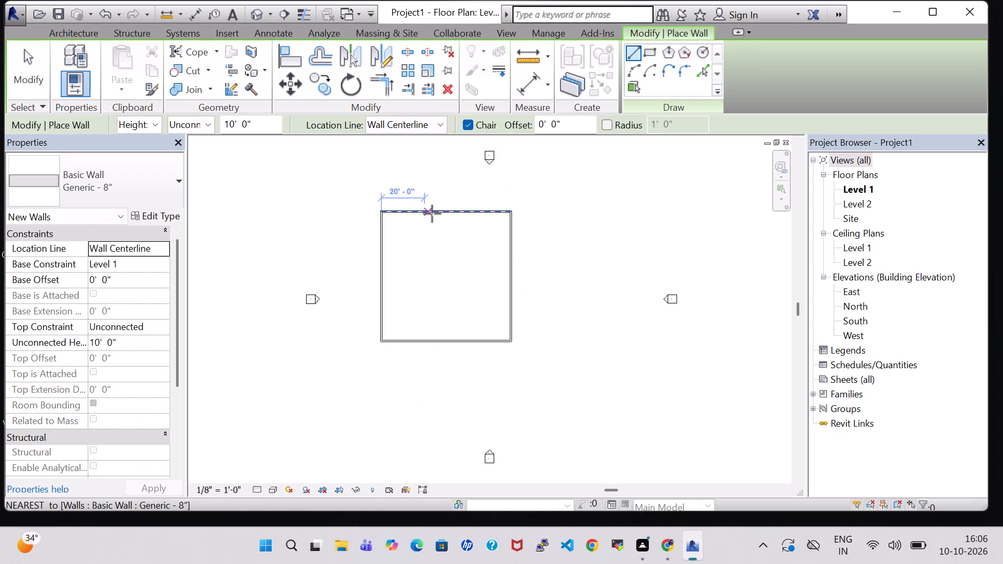
left_click(446, 215)
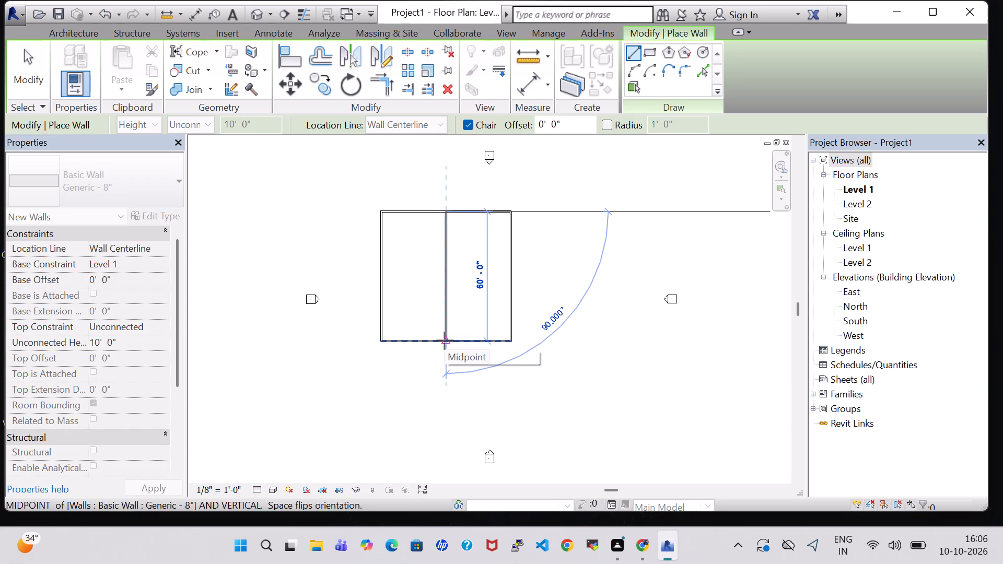
left_click(445, 340)
key("Escape")
key("Escape")
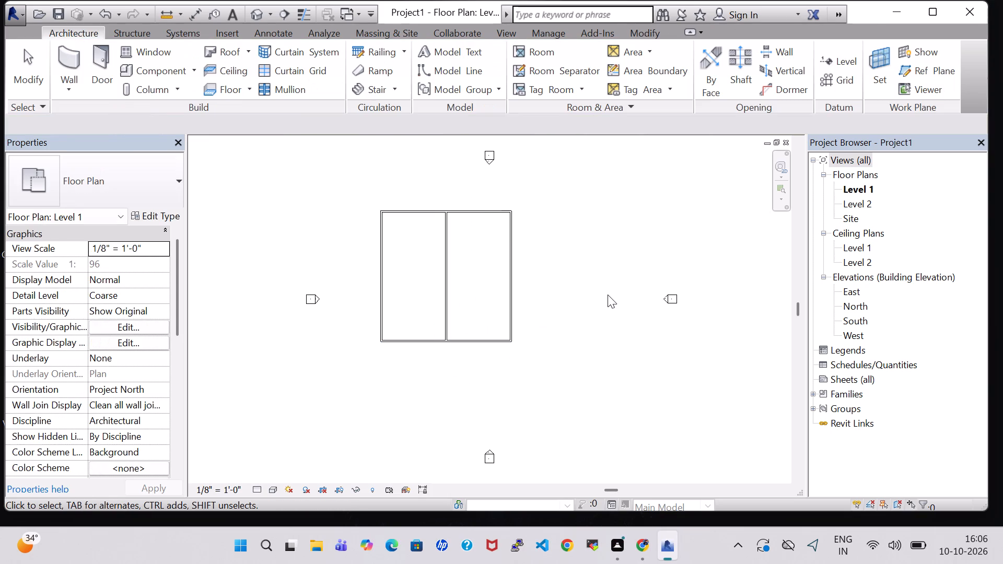
Set the sample height to 10' 0" in the Generic - 8" structure assembly of the square's upper wall.
scroll(490, 265, "up", 4)
middle_click_drag(490, 265, 559, 296)
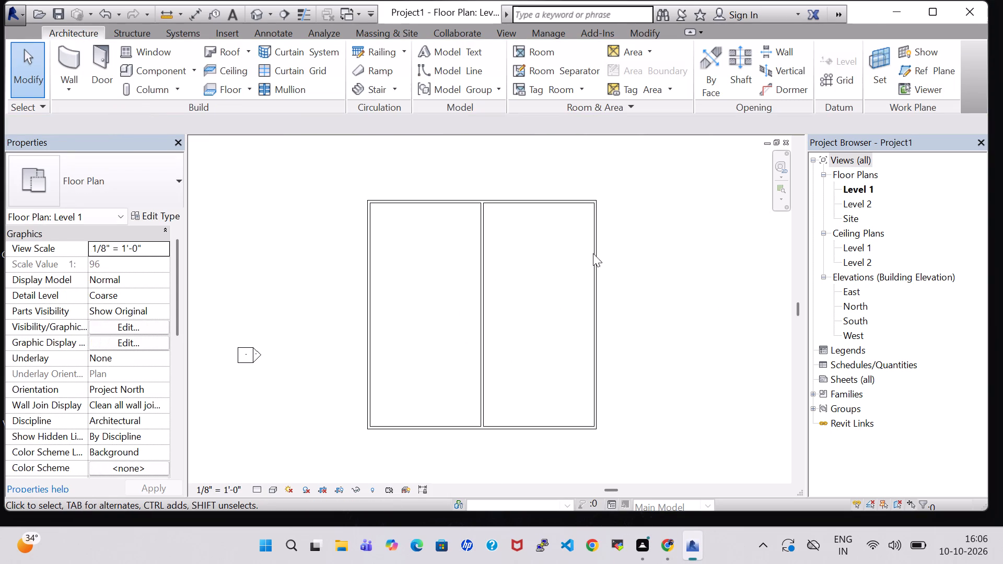
left_click(439, 203)
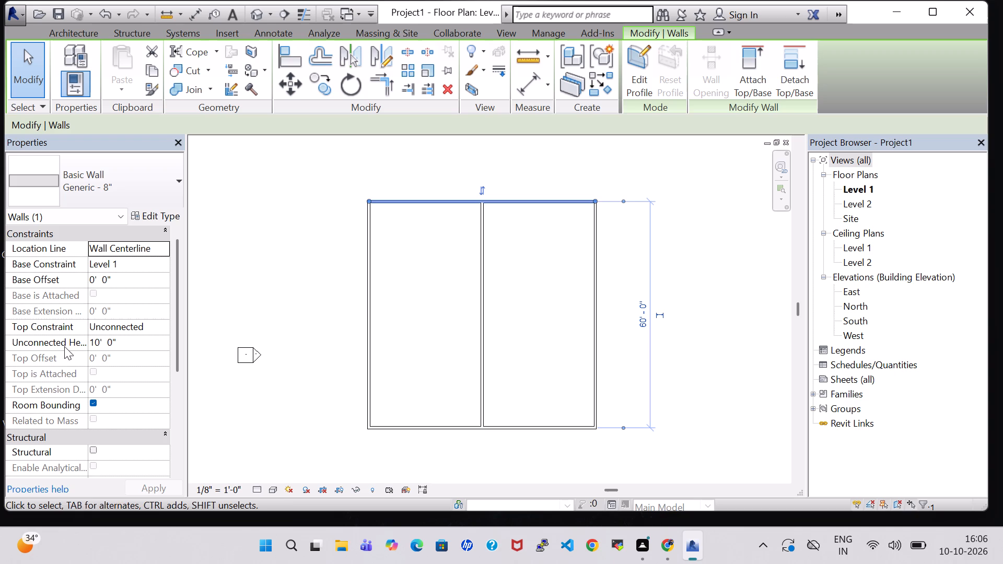
left_click(157, 213)
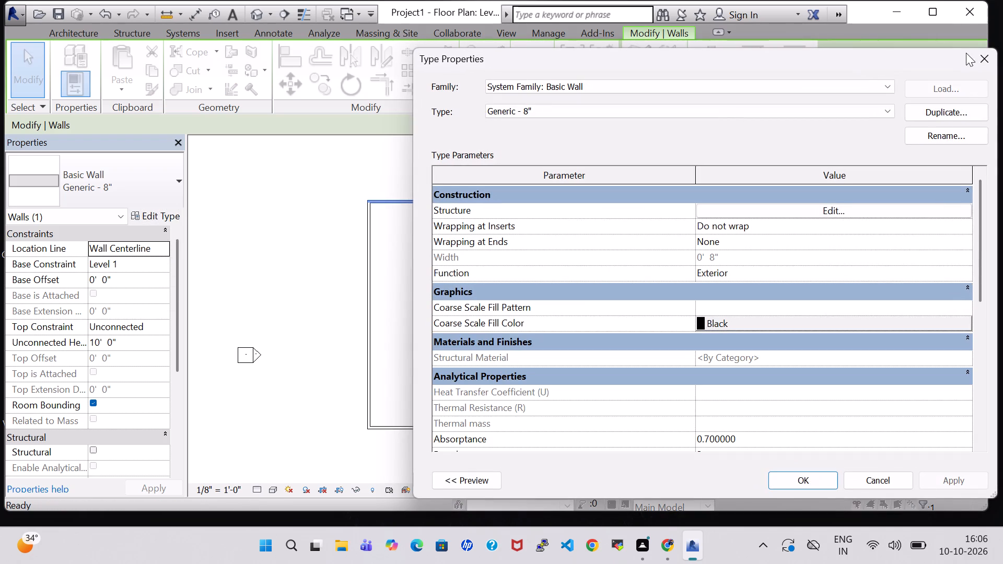
left_click(871, 203)
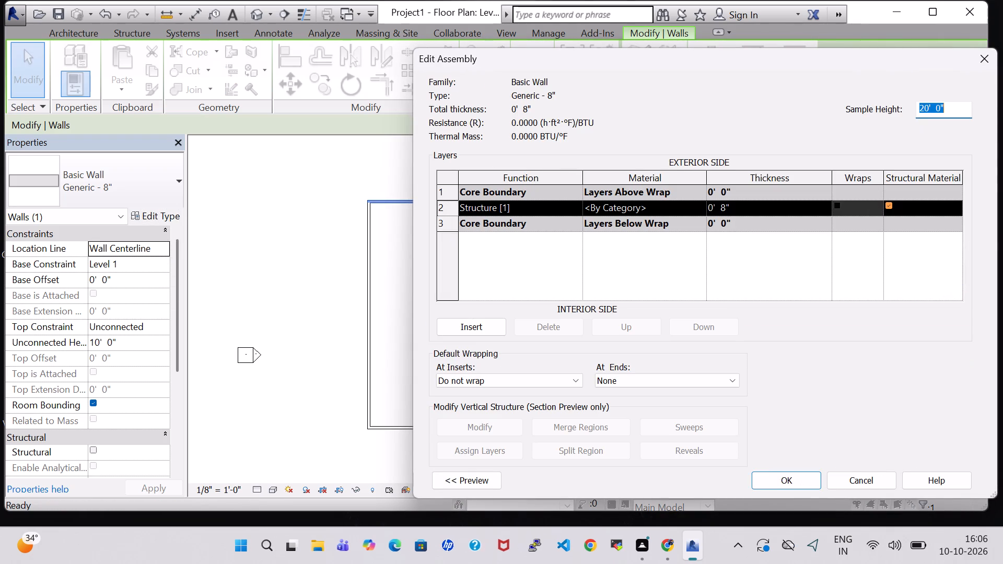
left_click(928, 108)
key("Left")
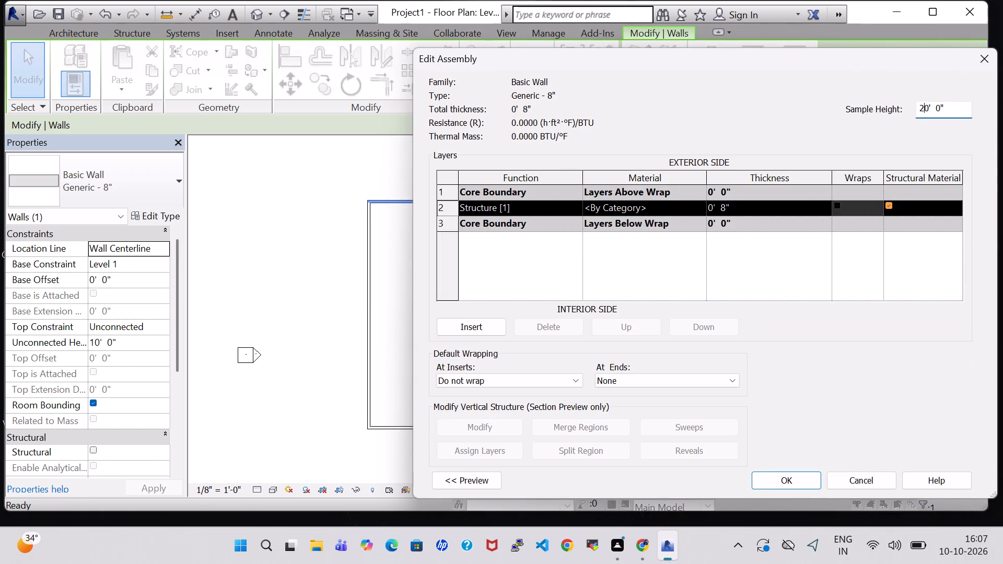
key("BackSpace")
key("1")
key("Return")
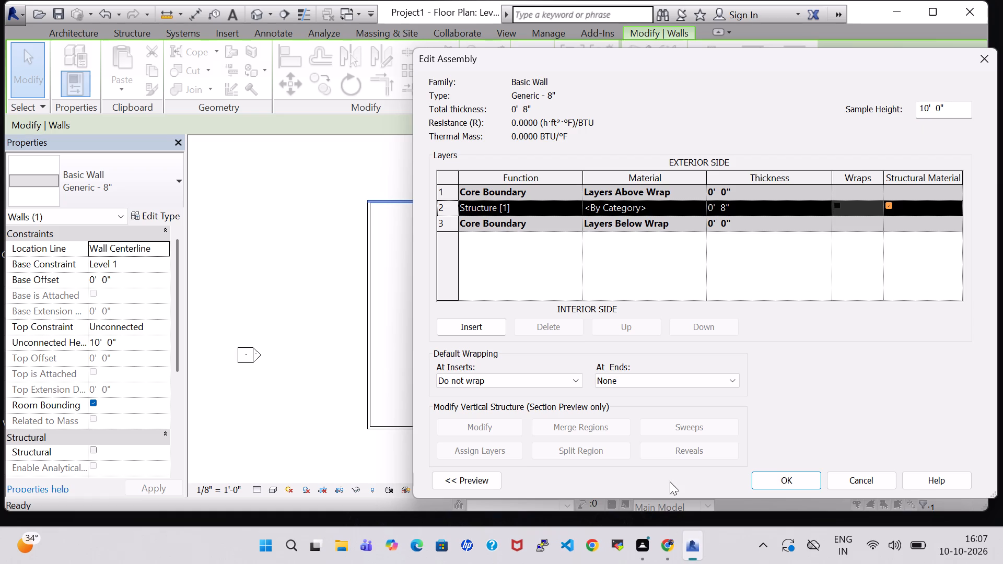
left_click(792, 480)
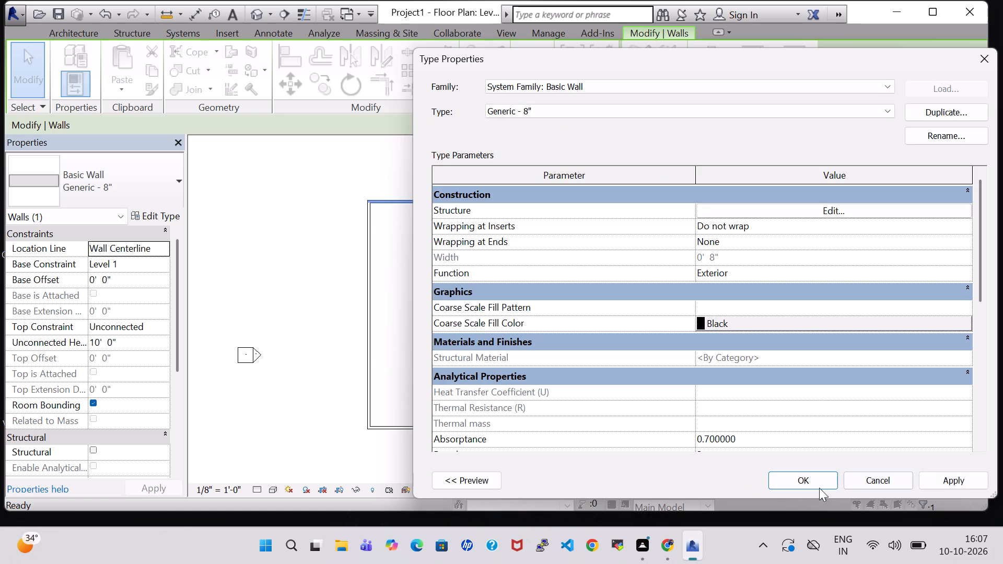
left_click(974, 478)
left_click(824, 486)
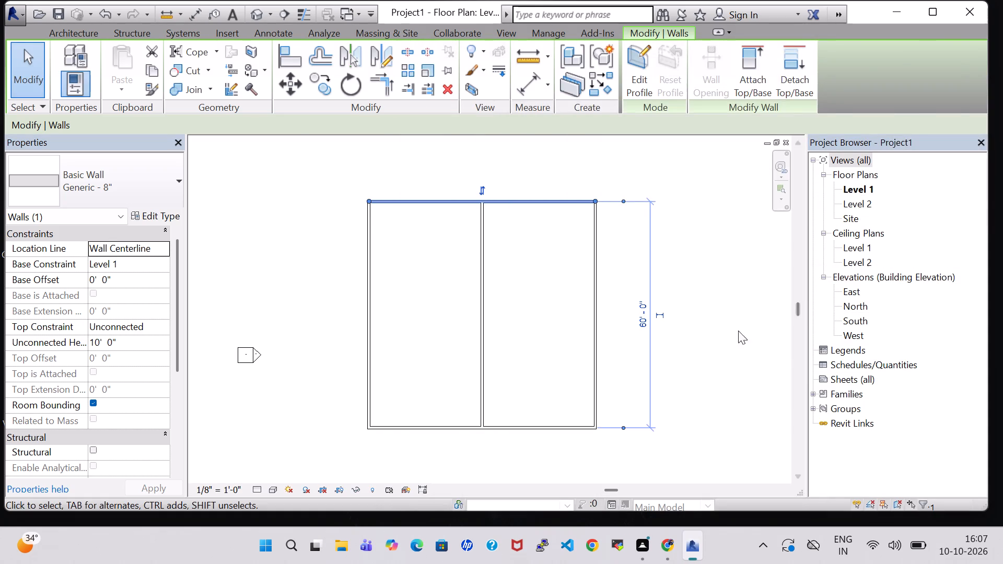
left_click(655, 268)
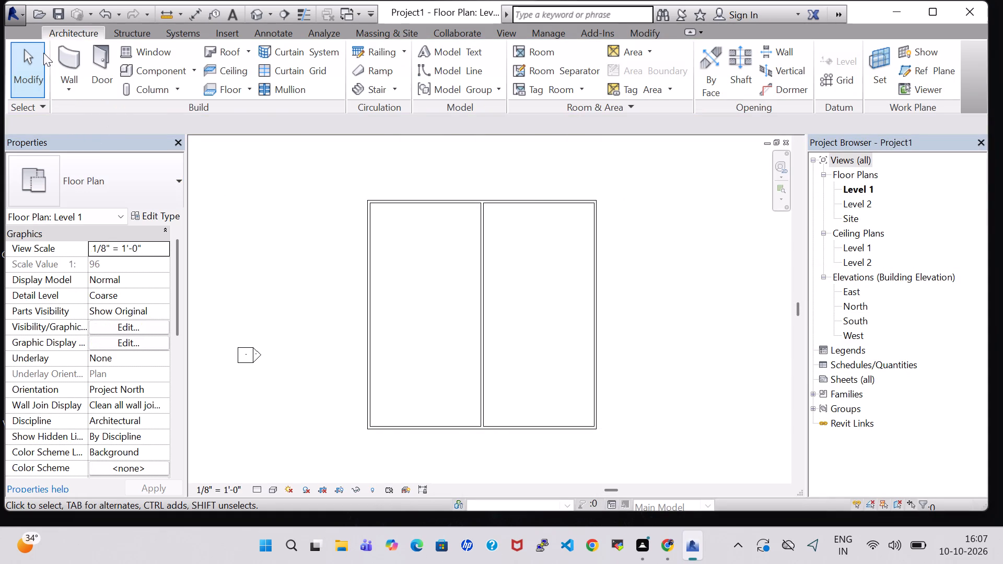
Duplicate the Generic - 8" wall type as a new type named inner wall.
left_click(64, 64)
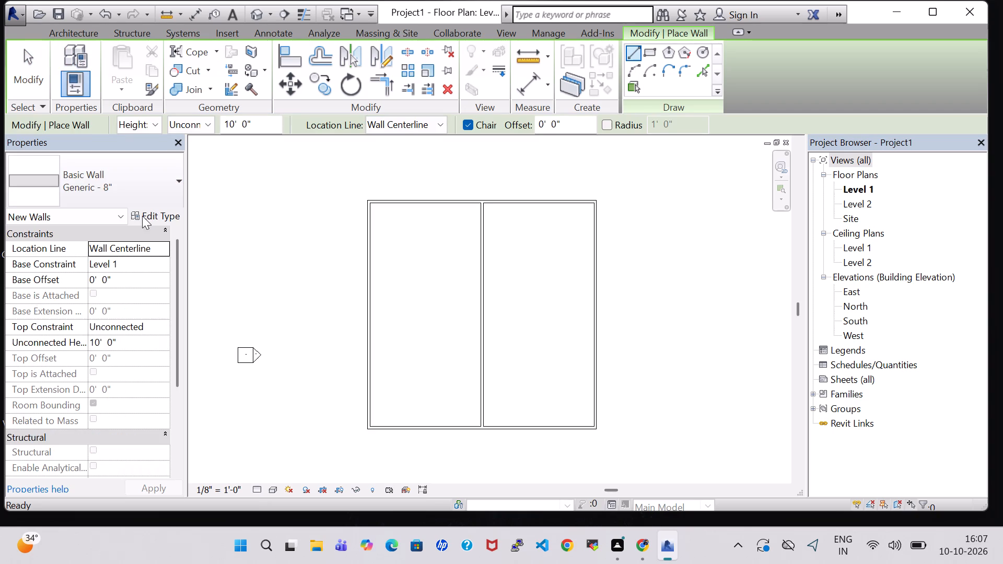
left_click(142, 216)
left_click(960, 98)
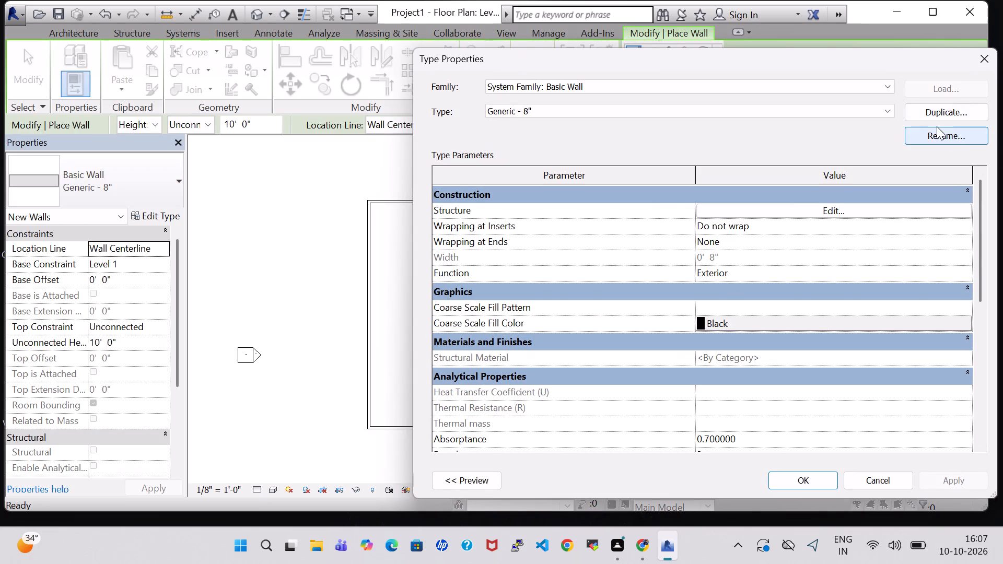
left_click(937, 120)
key("BackSpace")
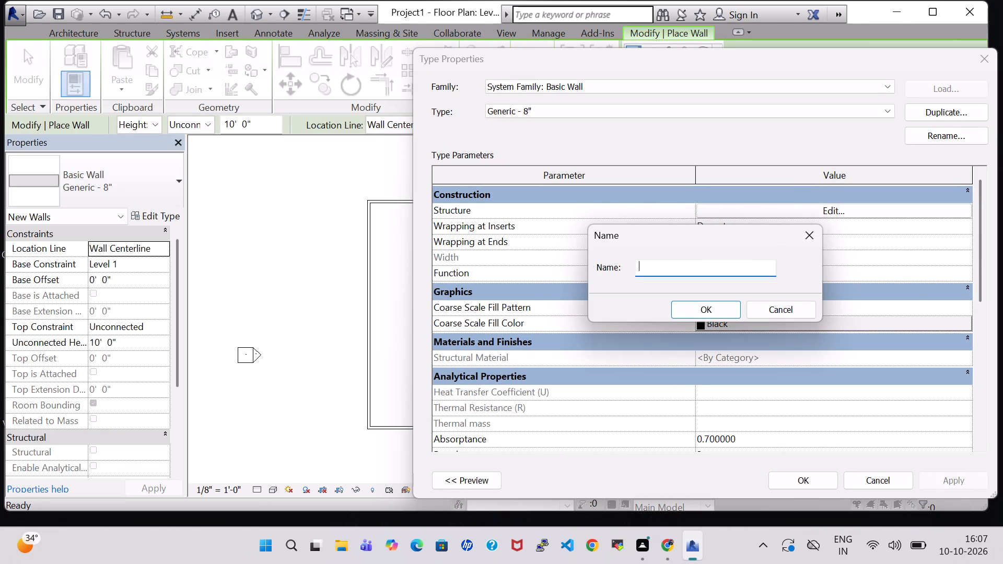
type("inner")
key("space")
type("wall")
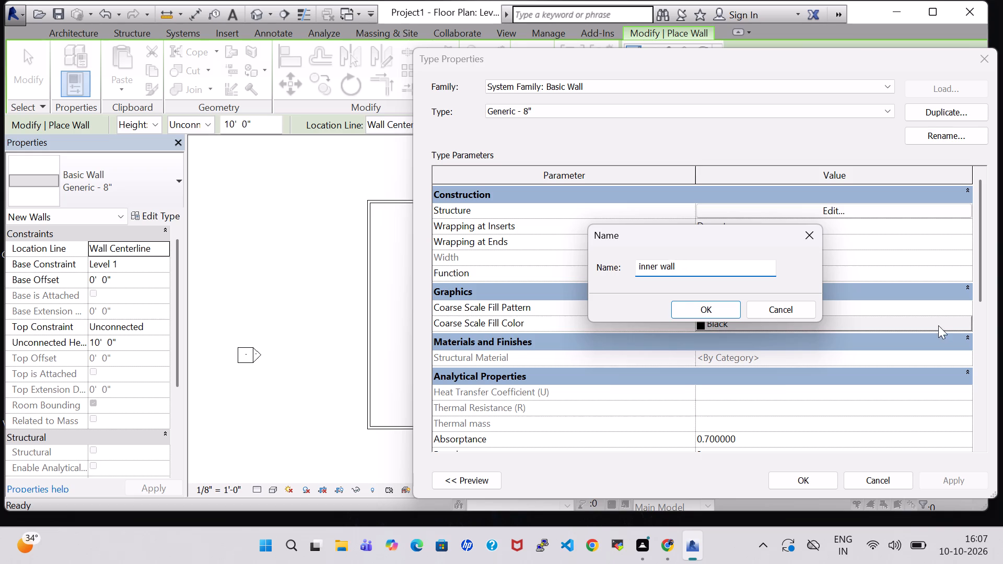
left_click(713, 305)
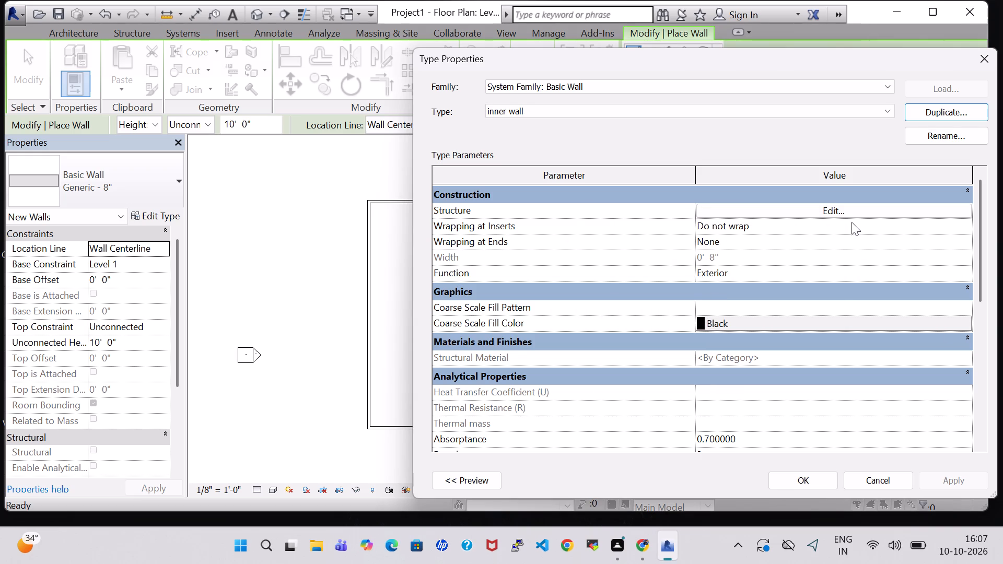
Set the Structure [1] layer thickness of the inner wall type to 0' 6".
left_click(847, 219)
left_click(884, 210)
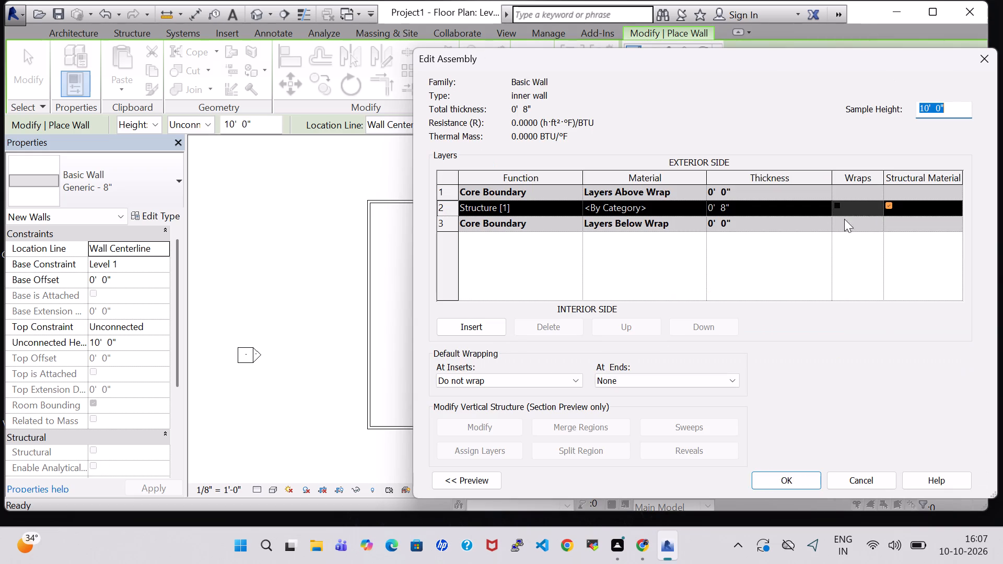
left_click(730, 210)
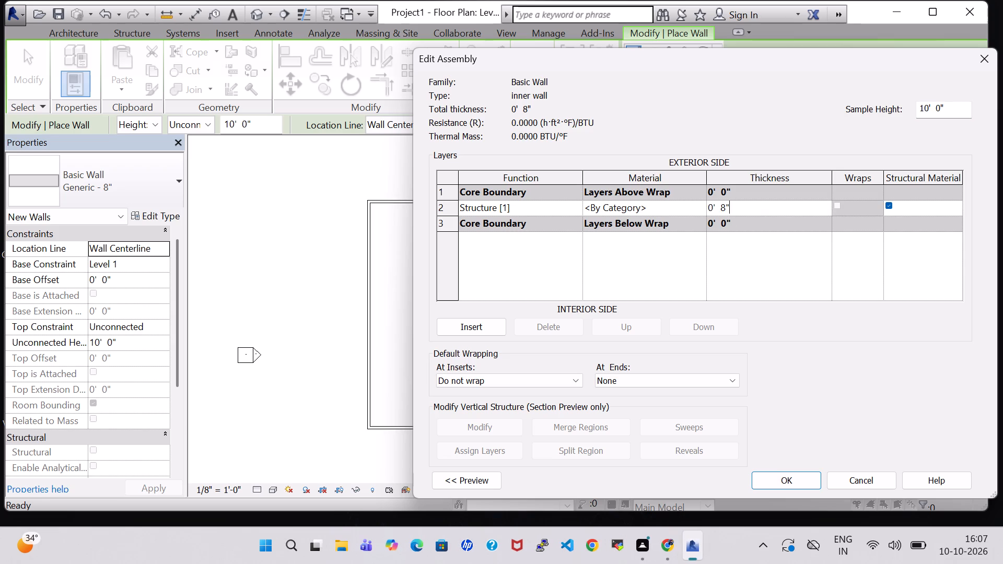
key("Left")
key("BackSpace")
key("6")
left_click(805, 486)
left_click(802, 479)
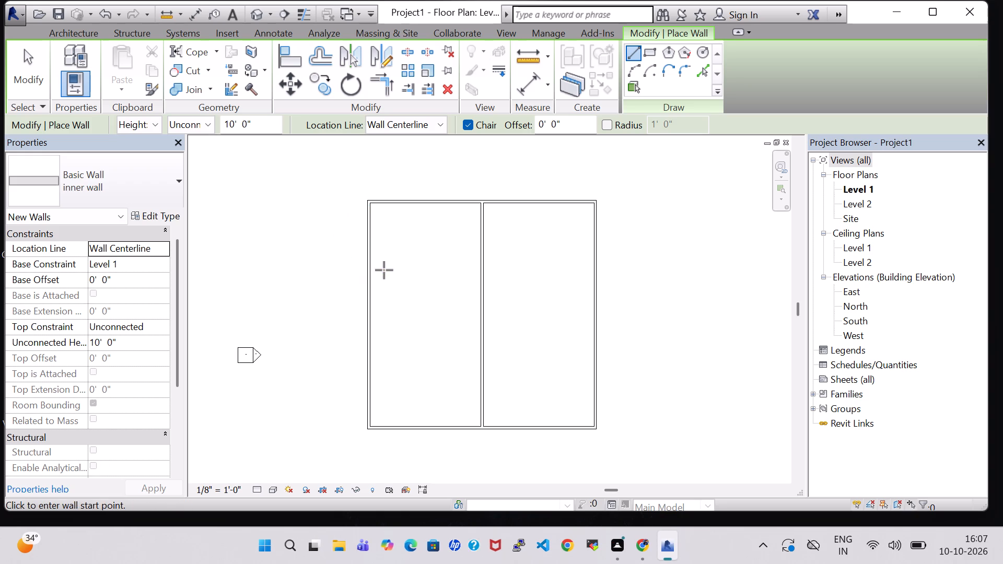
Draw horizontal inner wall partitions across both halves of the square, 20' below the upper outer wall.
type("20")
key("Return")
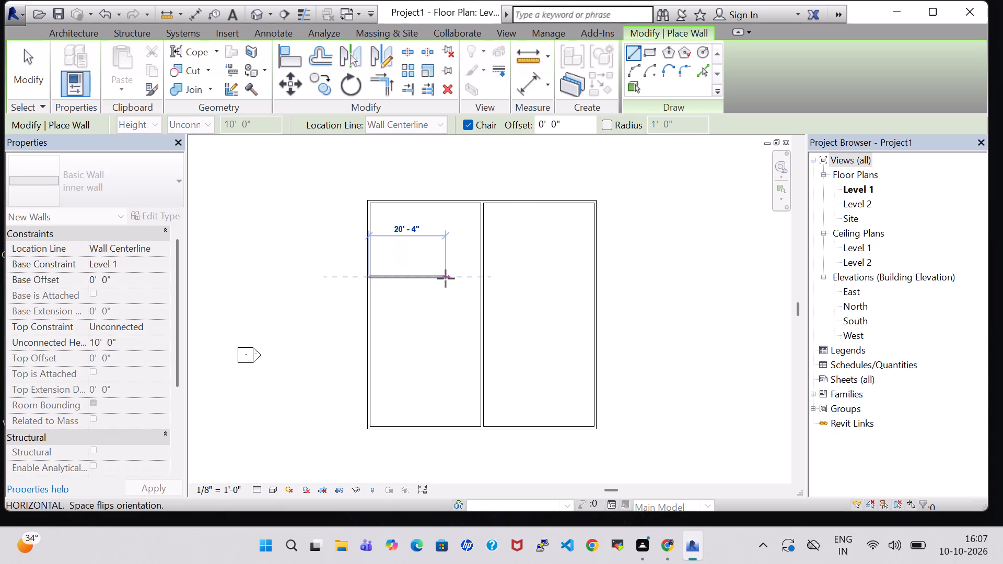
left_click(483, 275)
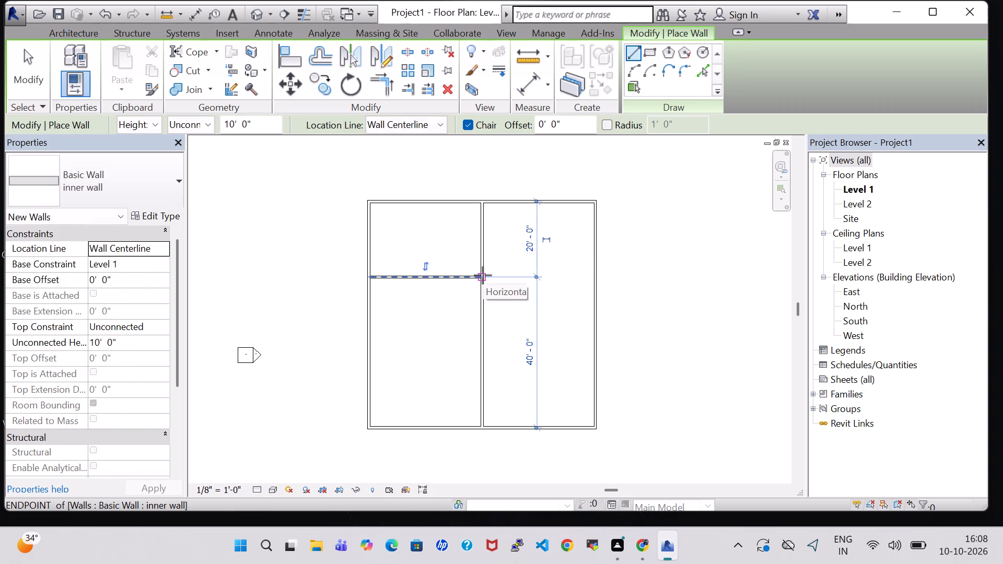
left_click(594, 278)
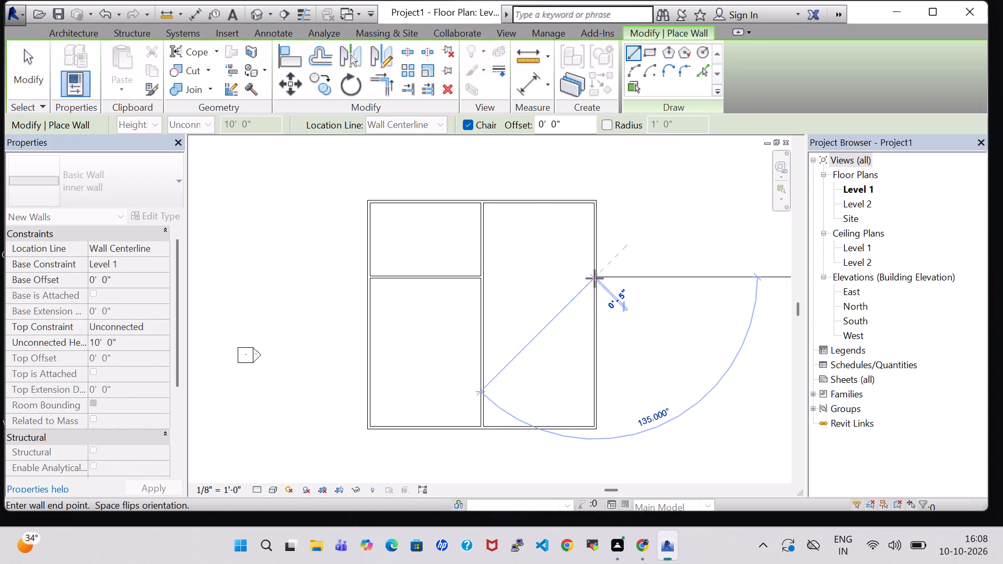
left_click(480, 280)
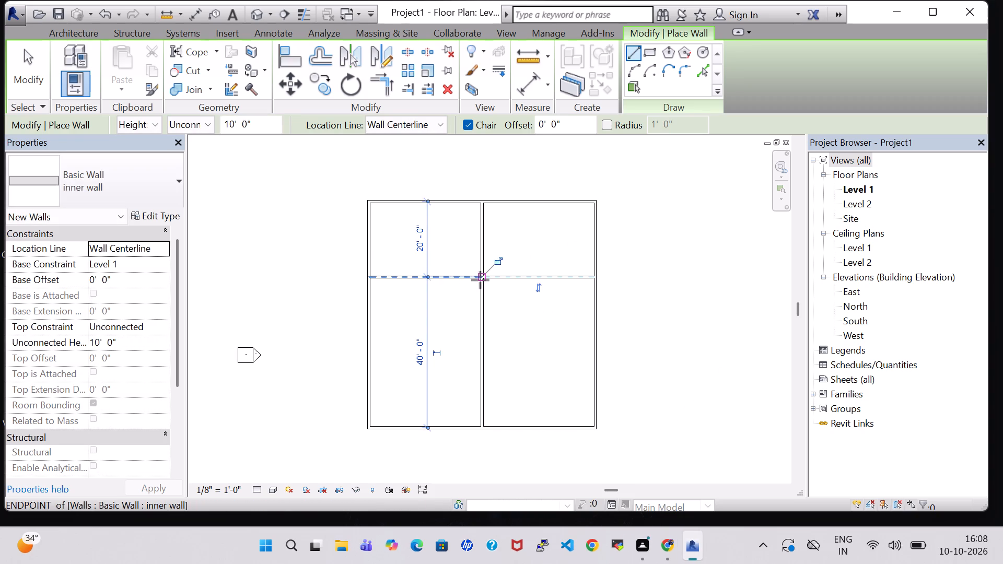
key("Escape")
key("Escape")
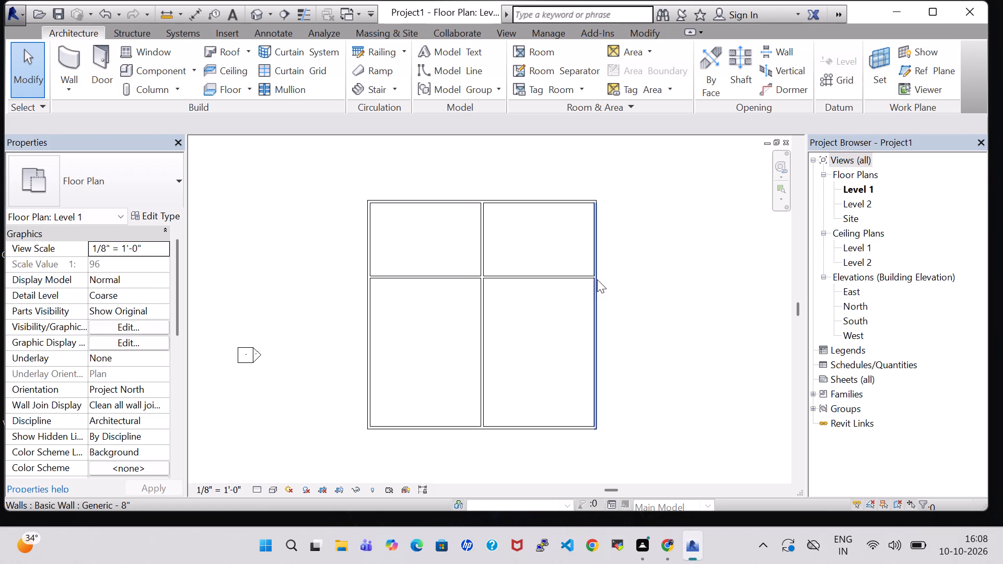
Draw a 30' horizontal inner wall across the plan's left half, about 18' below the existing cross partition.
left_click(65, 61)
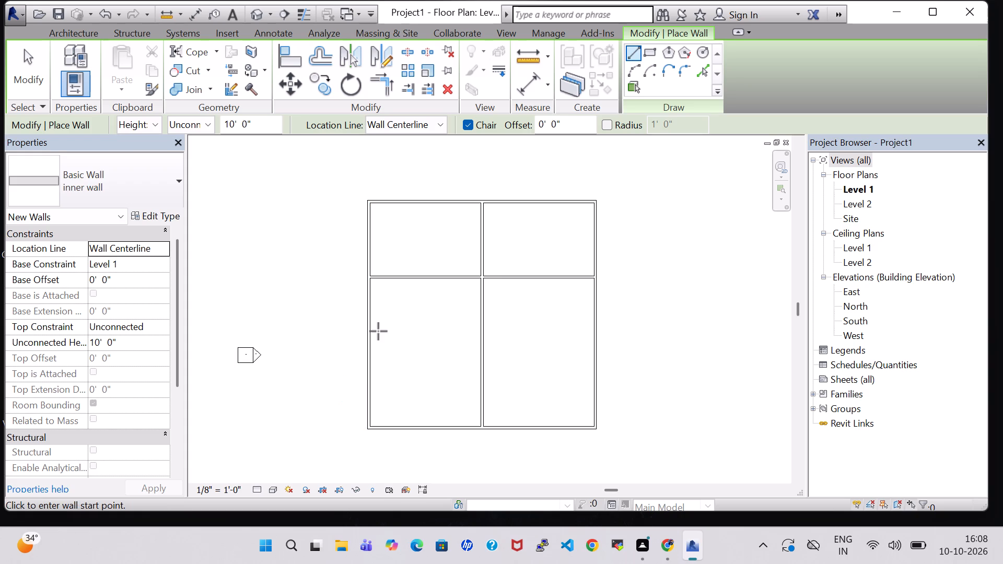
left_click(368, 345)
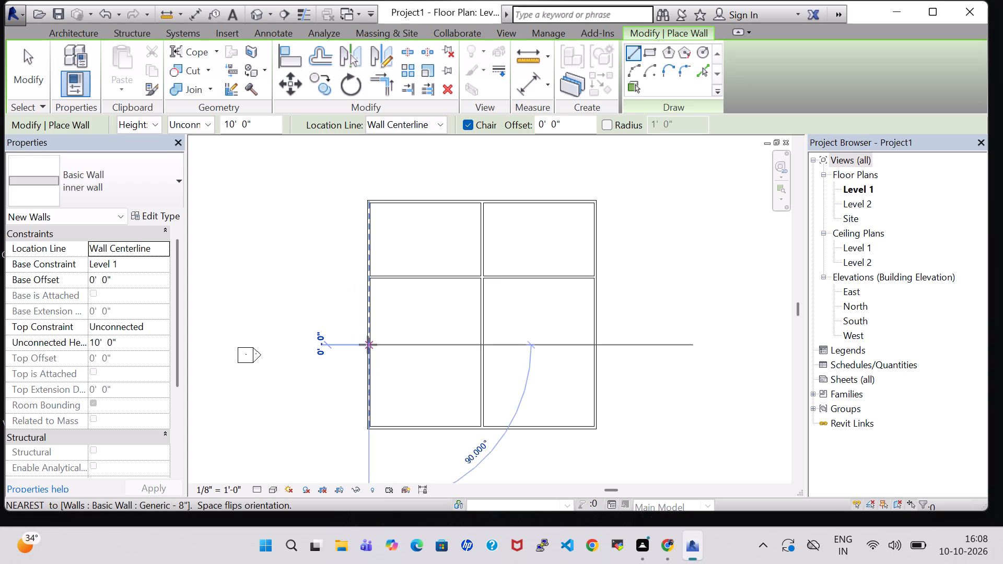
left_click(483, 346)
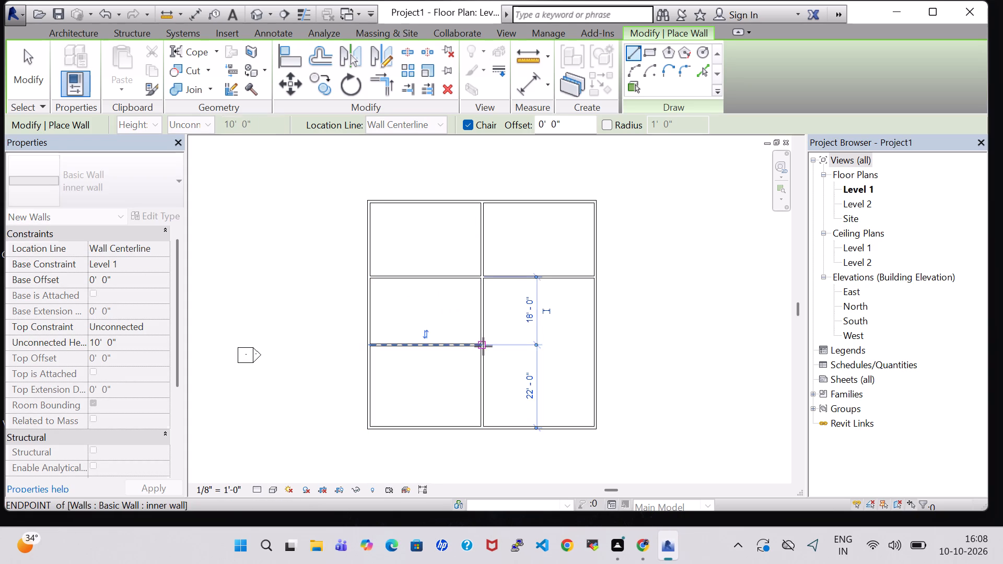
key("Escape")
key("Escape")
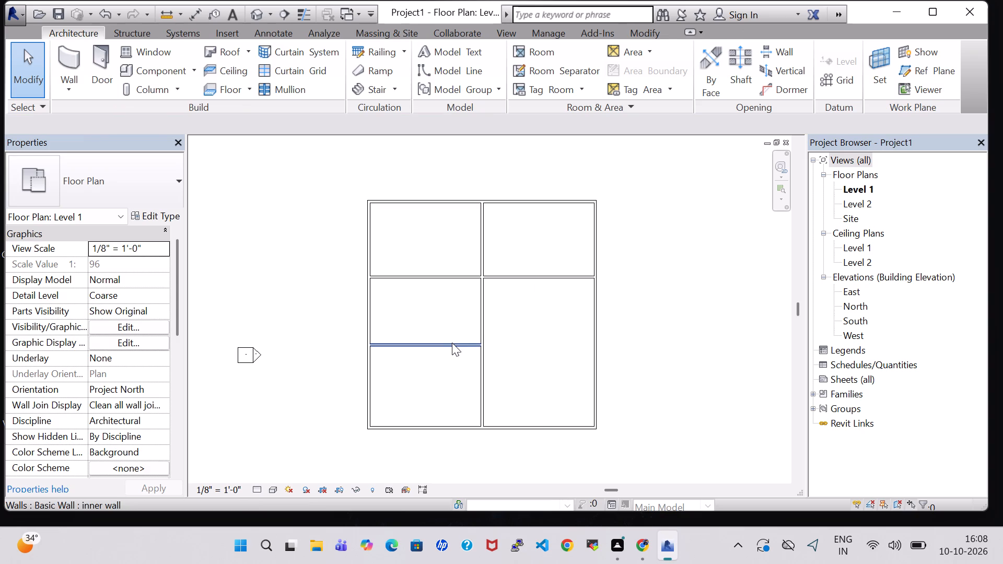
left_click(452, 343)
left_click(239, 260)
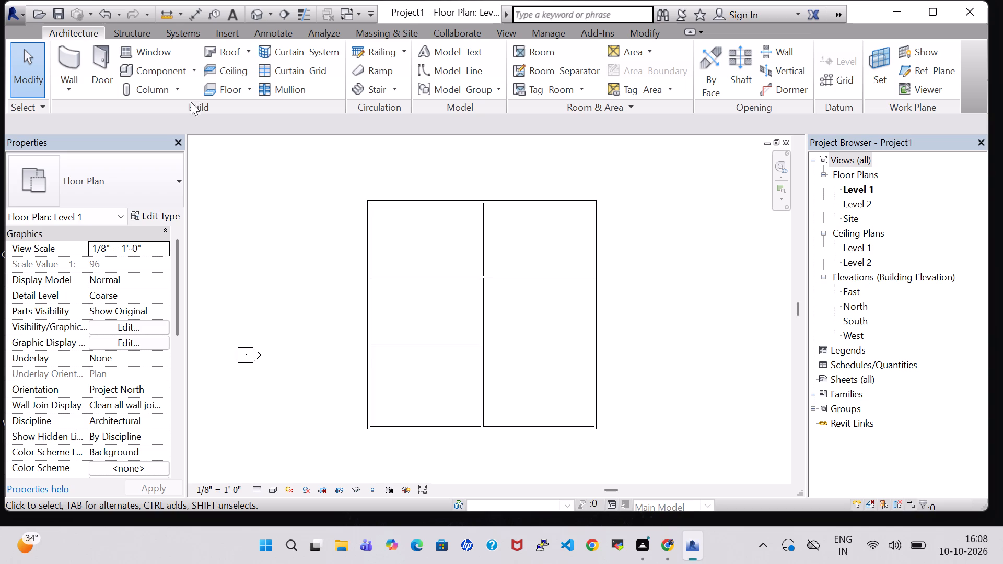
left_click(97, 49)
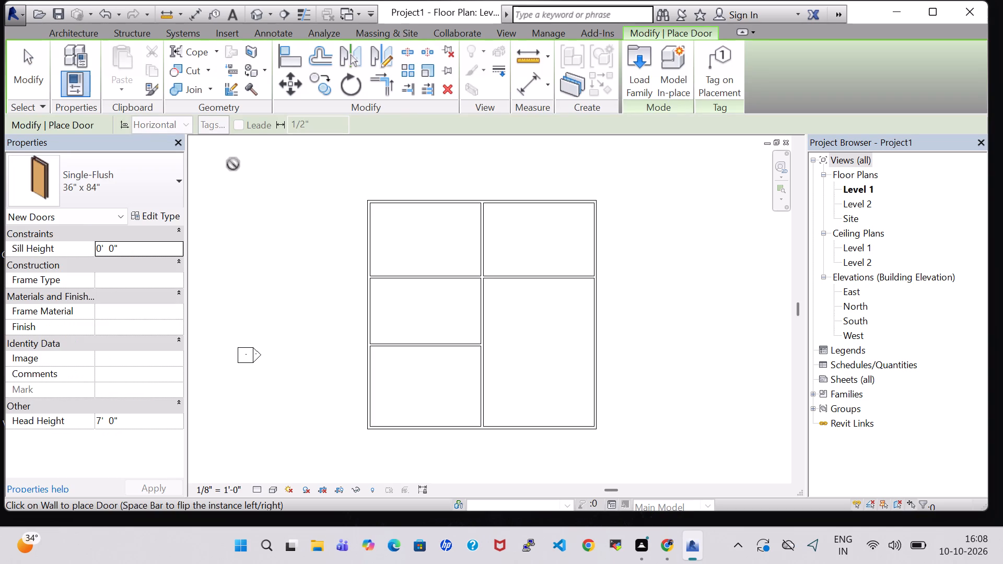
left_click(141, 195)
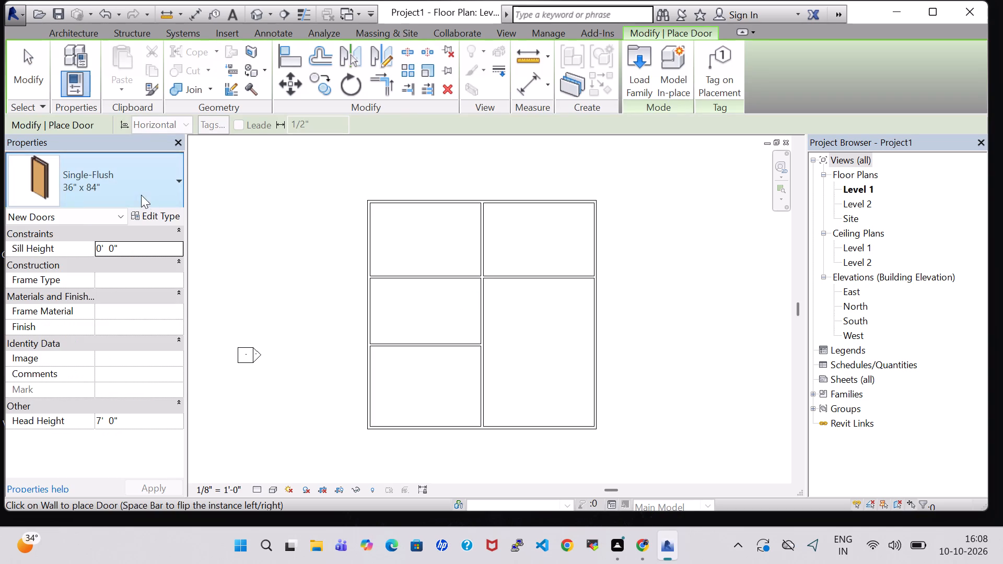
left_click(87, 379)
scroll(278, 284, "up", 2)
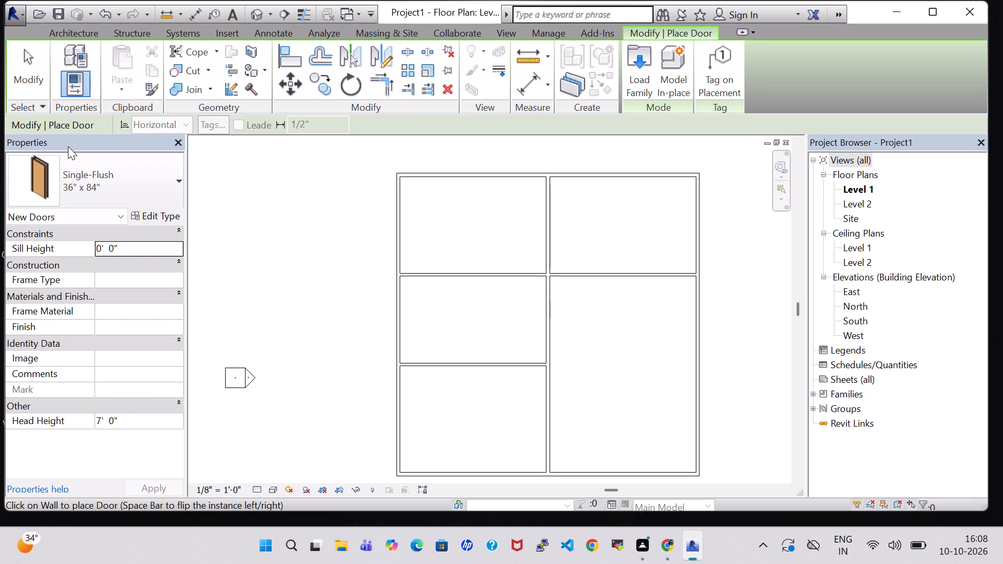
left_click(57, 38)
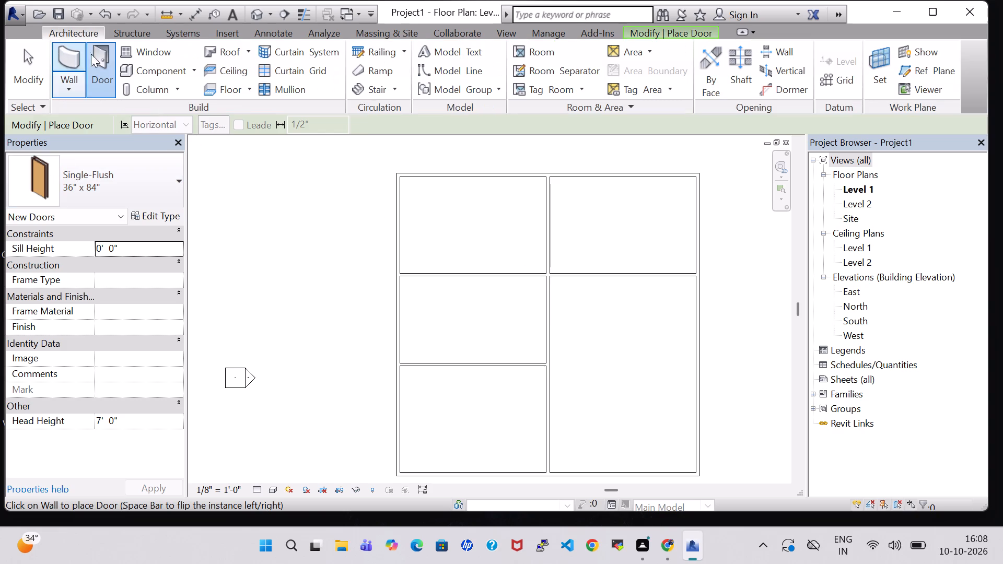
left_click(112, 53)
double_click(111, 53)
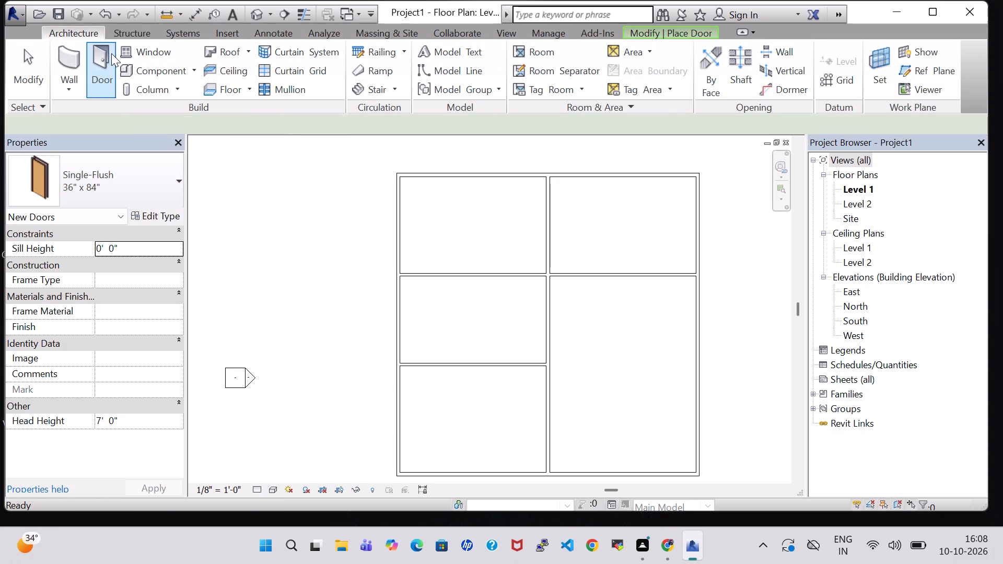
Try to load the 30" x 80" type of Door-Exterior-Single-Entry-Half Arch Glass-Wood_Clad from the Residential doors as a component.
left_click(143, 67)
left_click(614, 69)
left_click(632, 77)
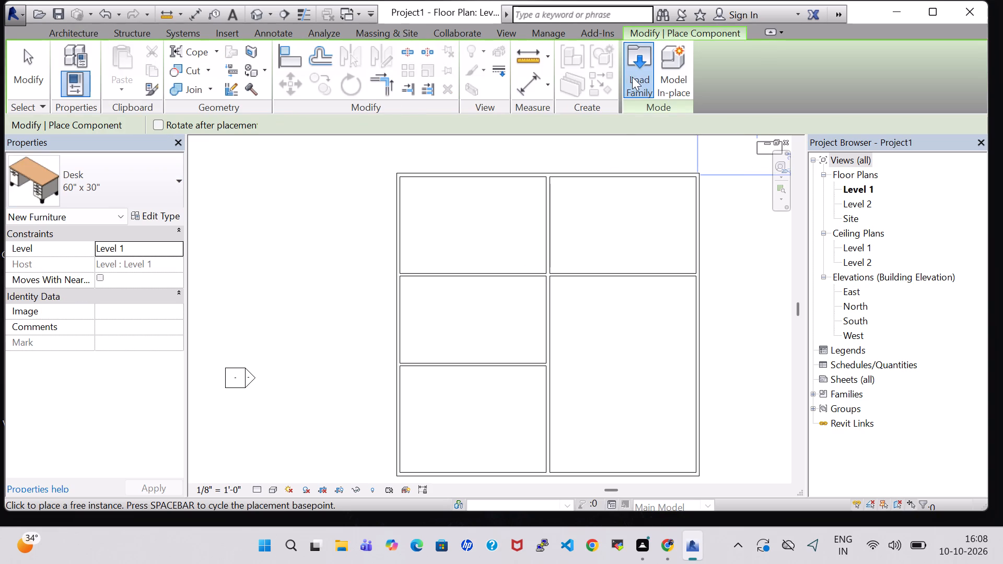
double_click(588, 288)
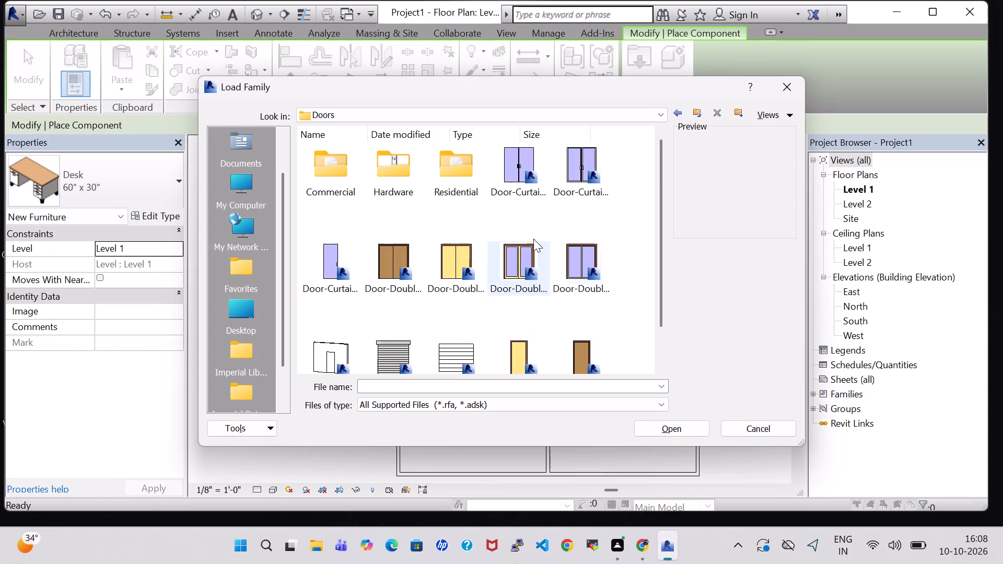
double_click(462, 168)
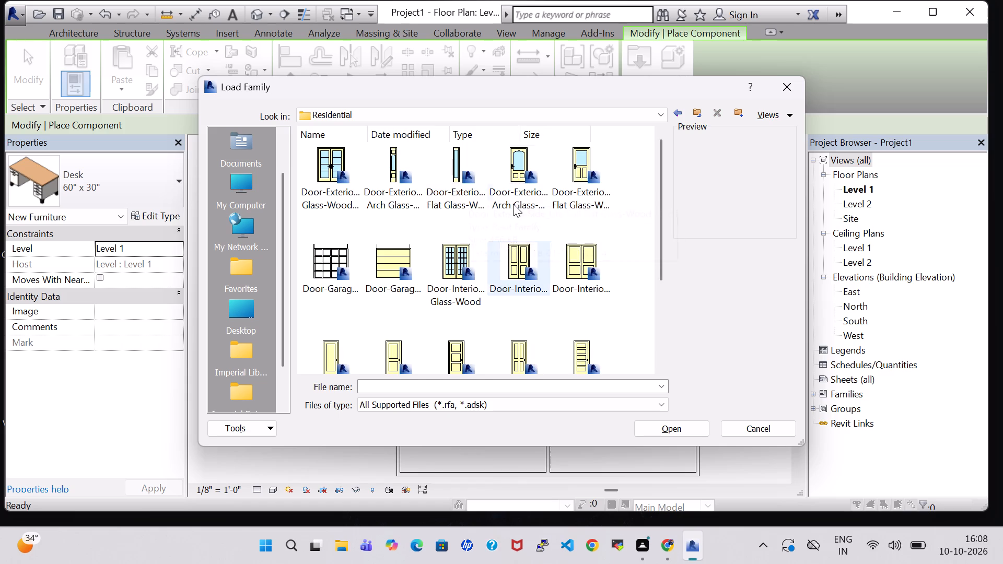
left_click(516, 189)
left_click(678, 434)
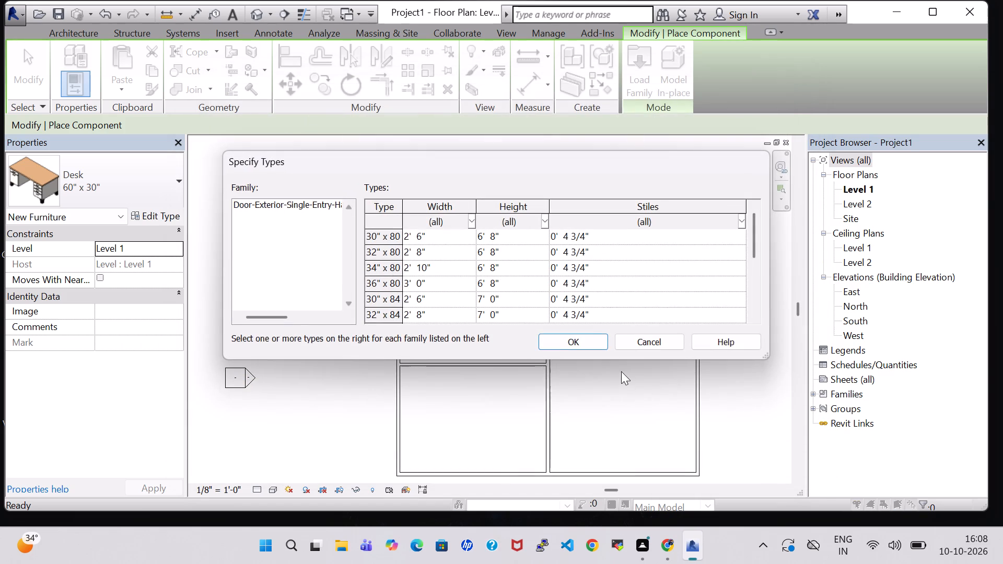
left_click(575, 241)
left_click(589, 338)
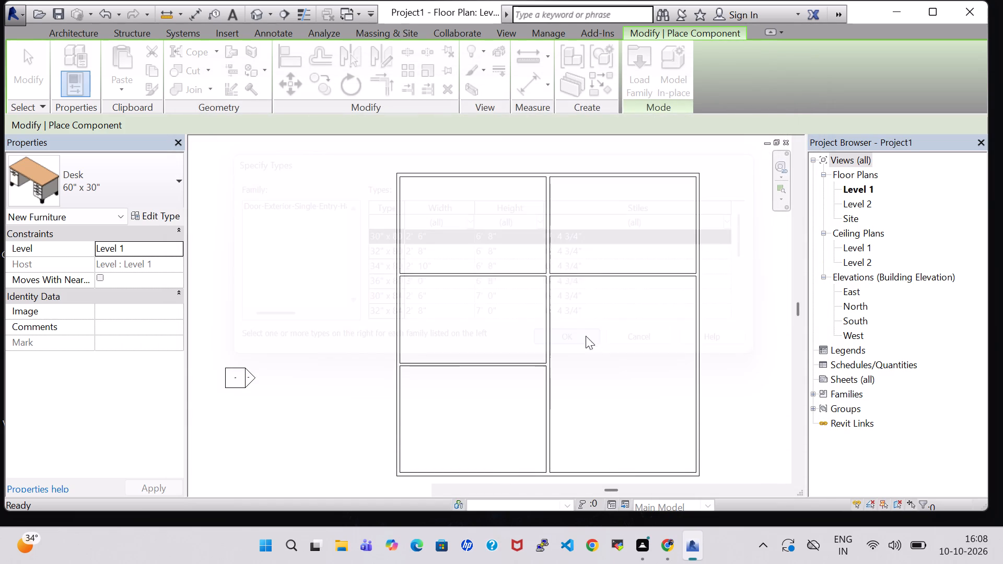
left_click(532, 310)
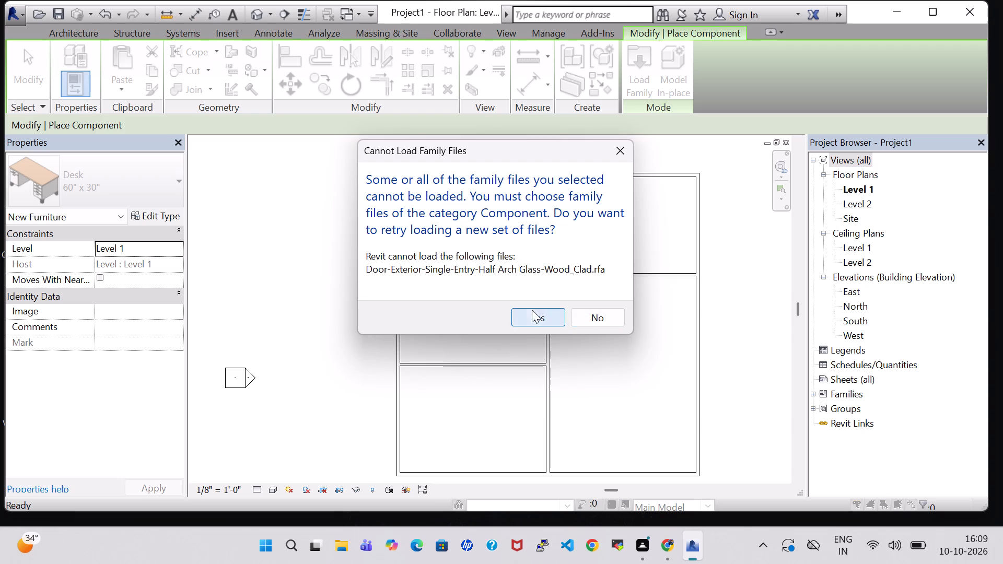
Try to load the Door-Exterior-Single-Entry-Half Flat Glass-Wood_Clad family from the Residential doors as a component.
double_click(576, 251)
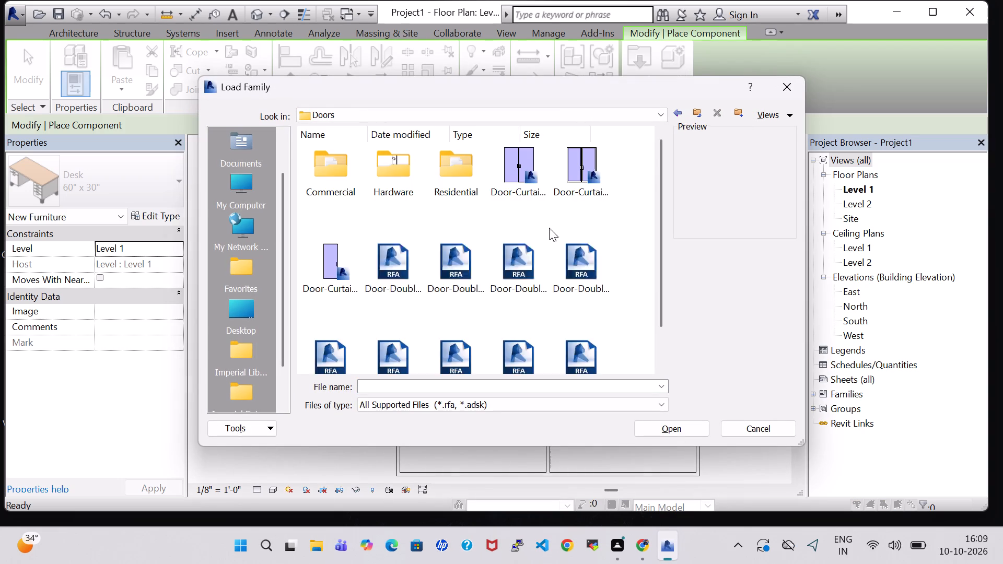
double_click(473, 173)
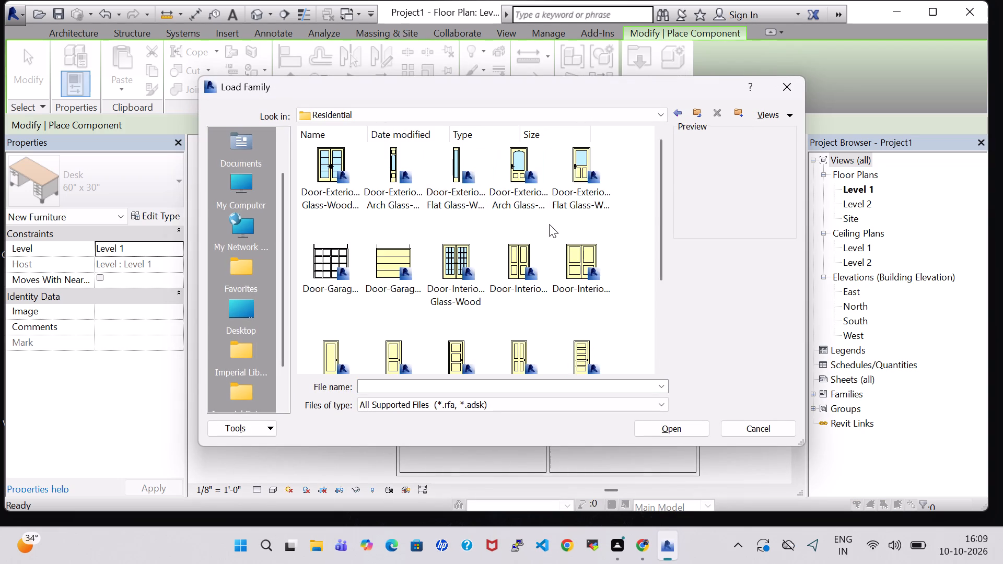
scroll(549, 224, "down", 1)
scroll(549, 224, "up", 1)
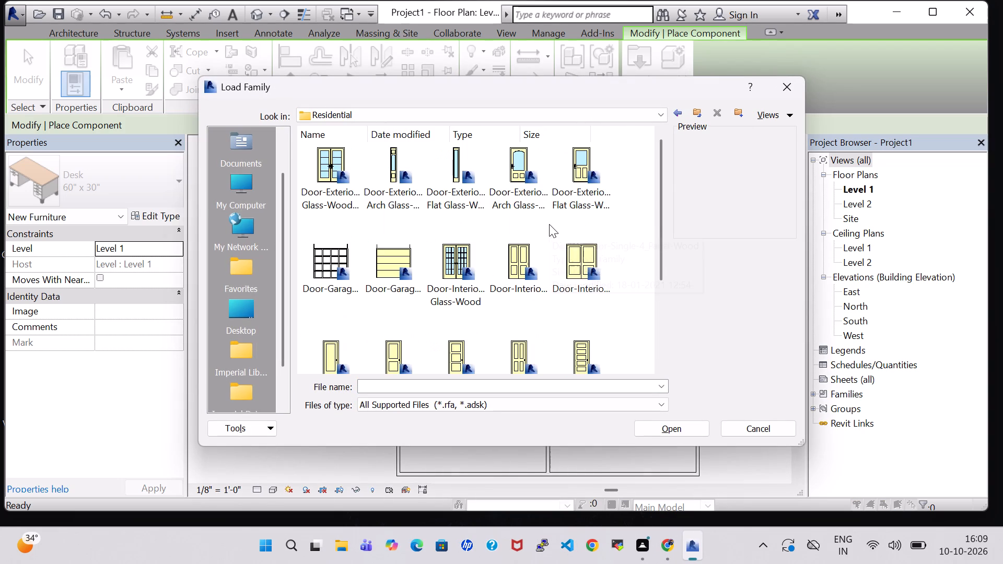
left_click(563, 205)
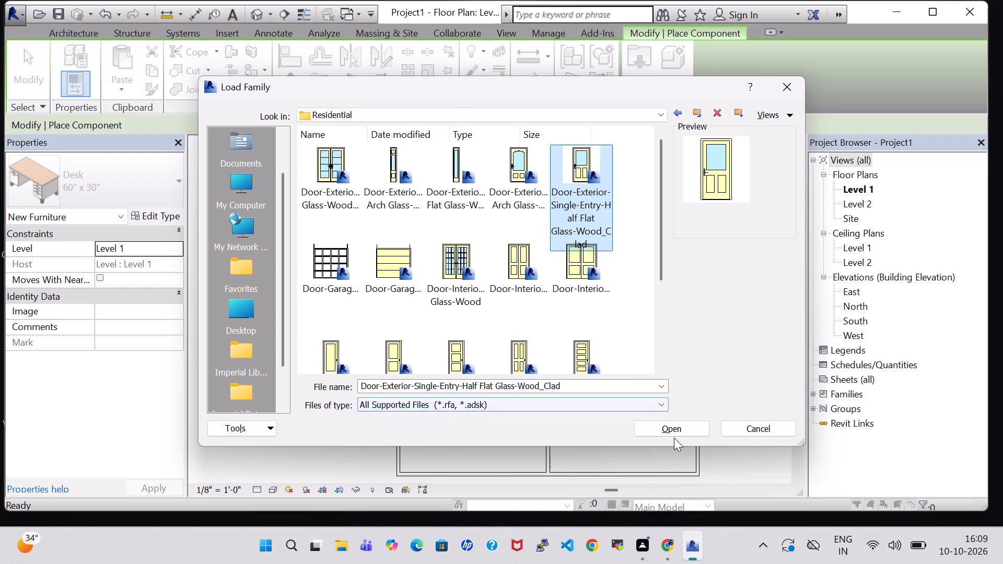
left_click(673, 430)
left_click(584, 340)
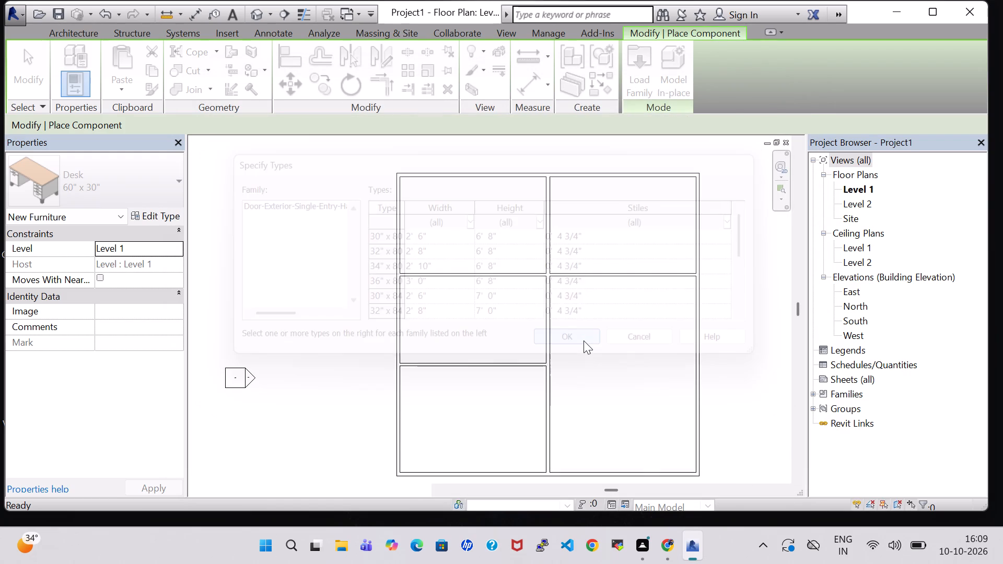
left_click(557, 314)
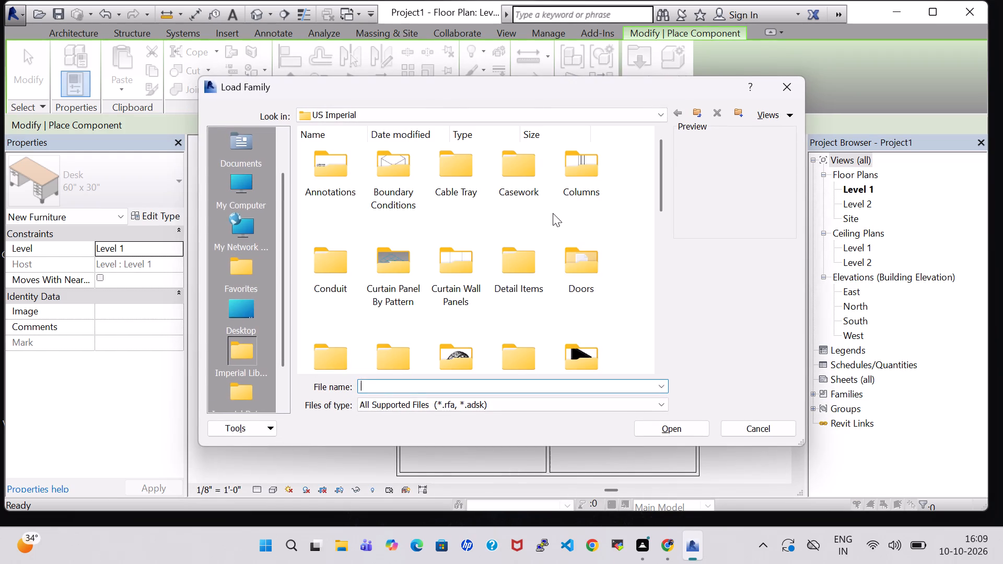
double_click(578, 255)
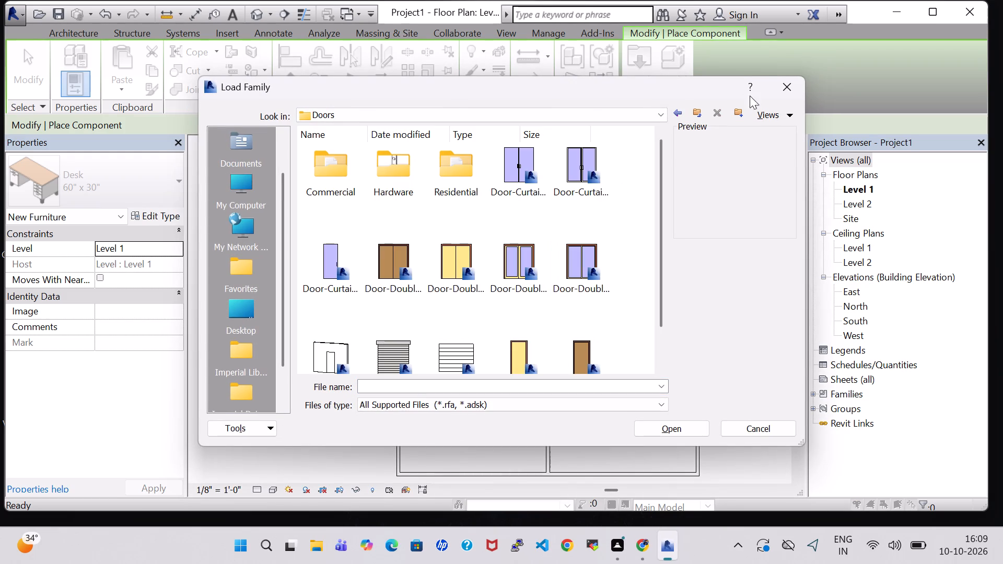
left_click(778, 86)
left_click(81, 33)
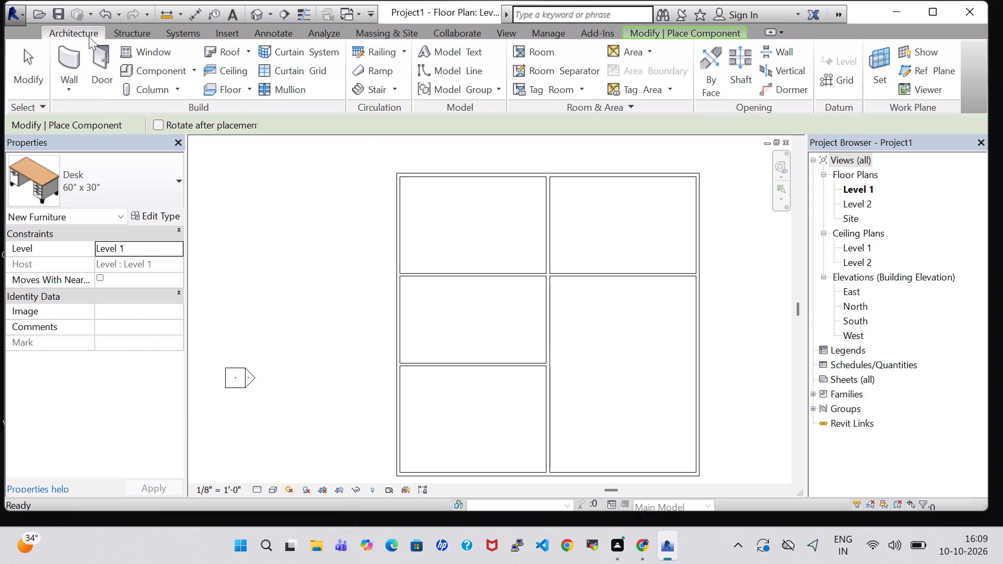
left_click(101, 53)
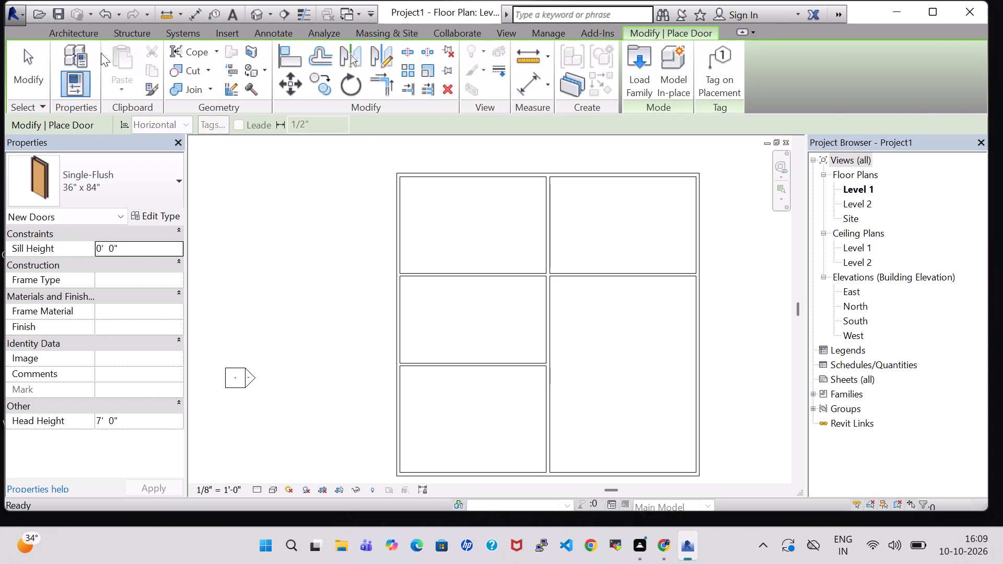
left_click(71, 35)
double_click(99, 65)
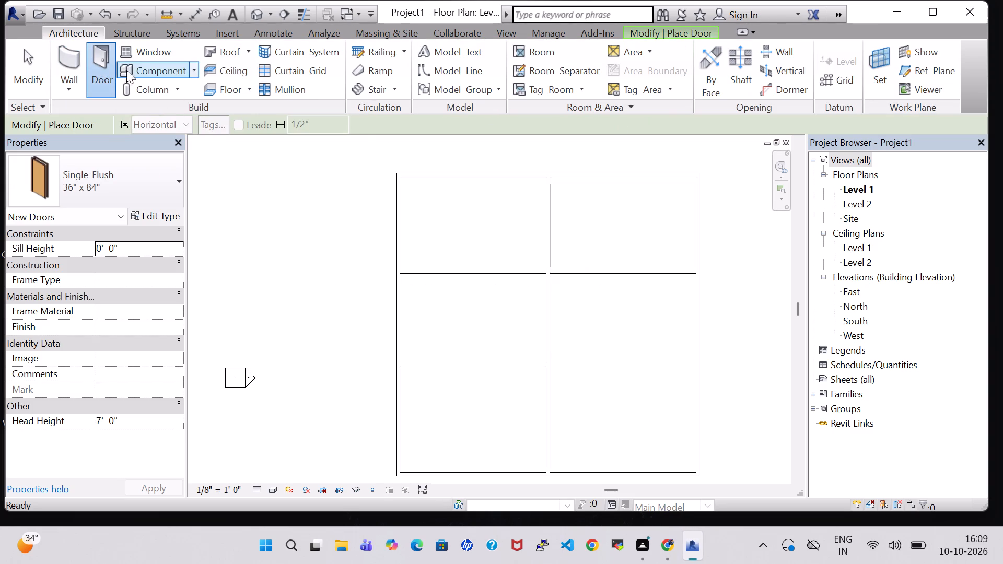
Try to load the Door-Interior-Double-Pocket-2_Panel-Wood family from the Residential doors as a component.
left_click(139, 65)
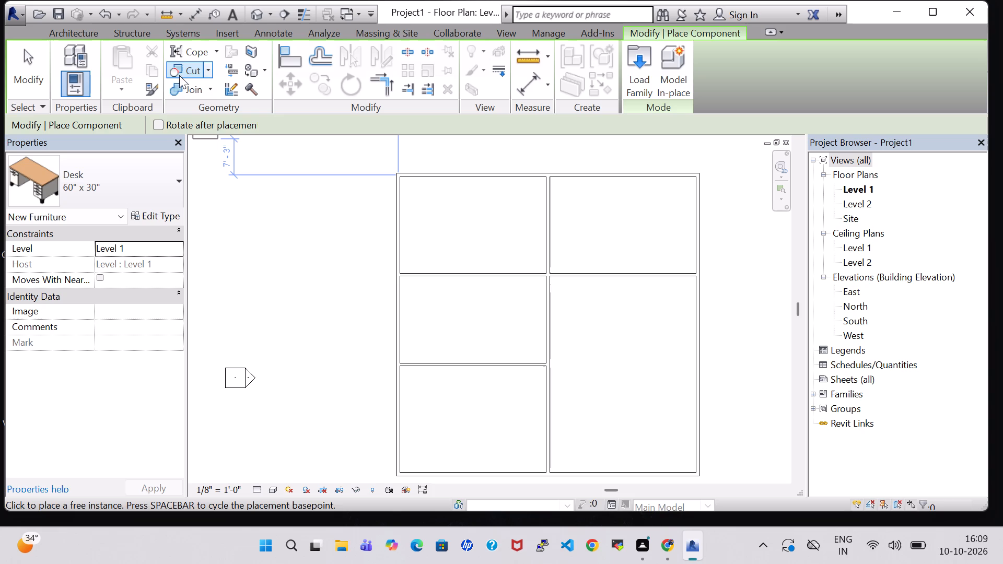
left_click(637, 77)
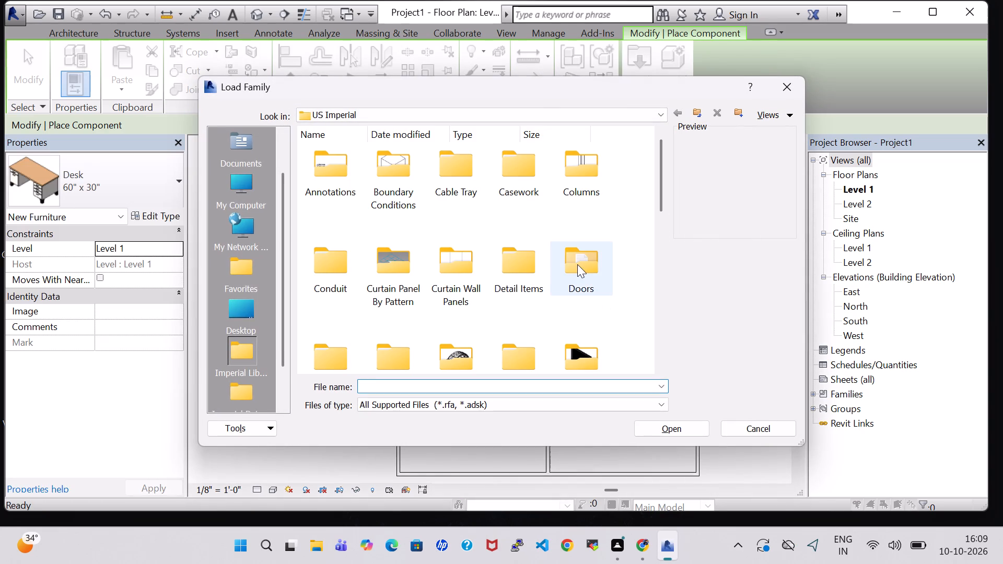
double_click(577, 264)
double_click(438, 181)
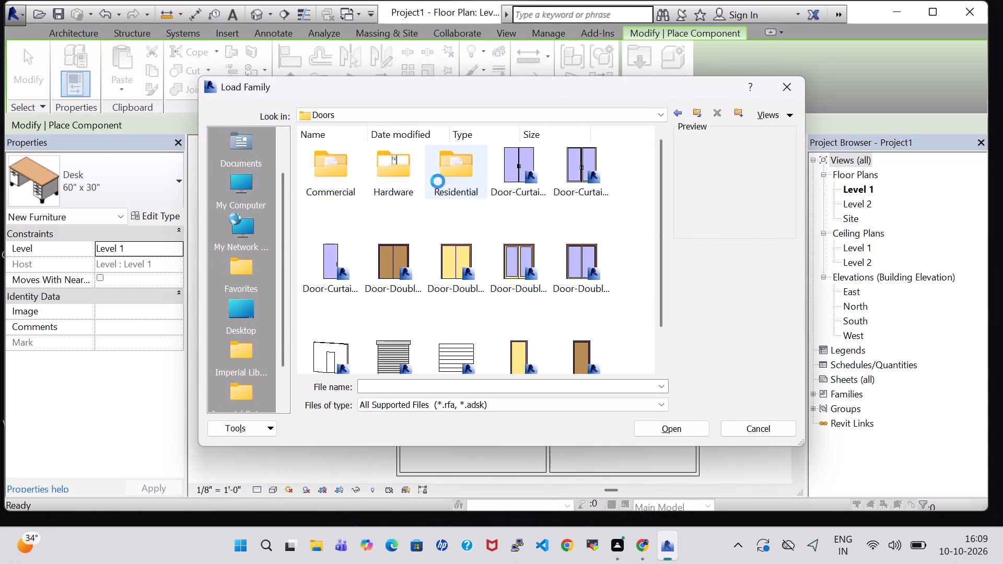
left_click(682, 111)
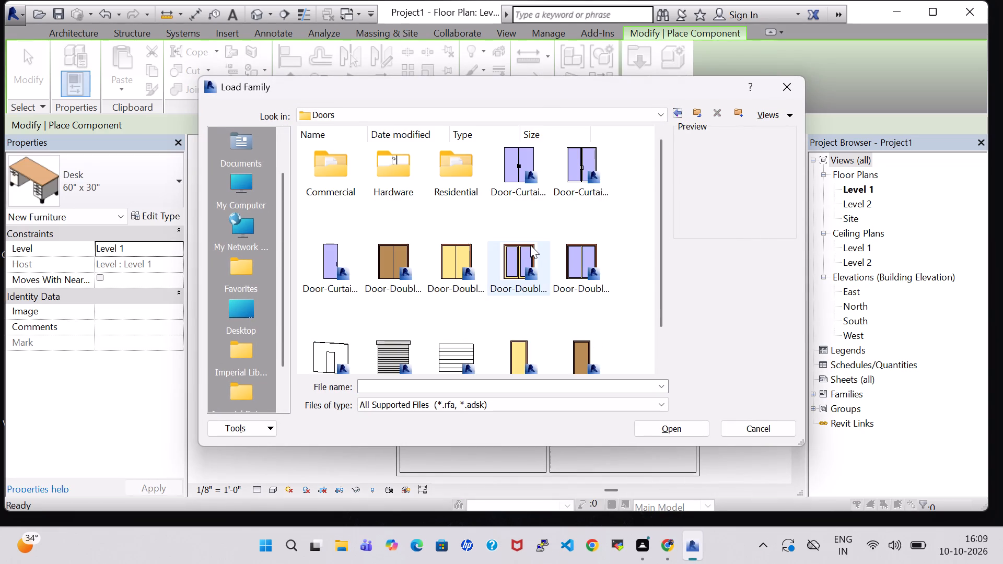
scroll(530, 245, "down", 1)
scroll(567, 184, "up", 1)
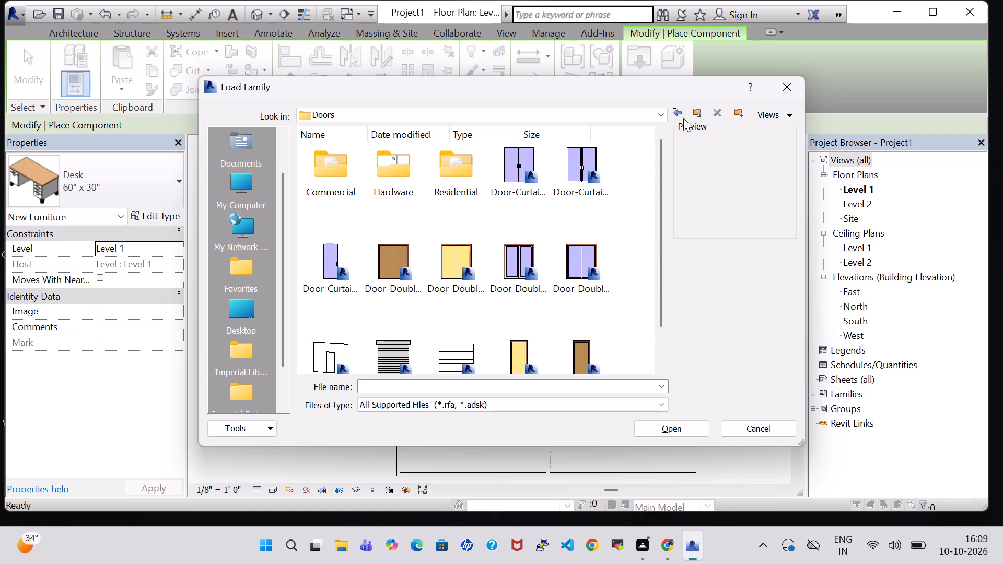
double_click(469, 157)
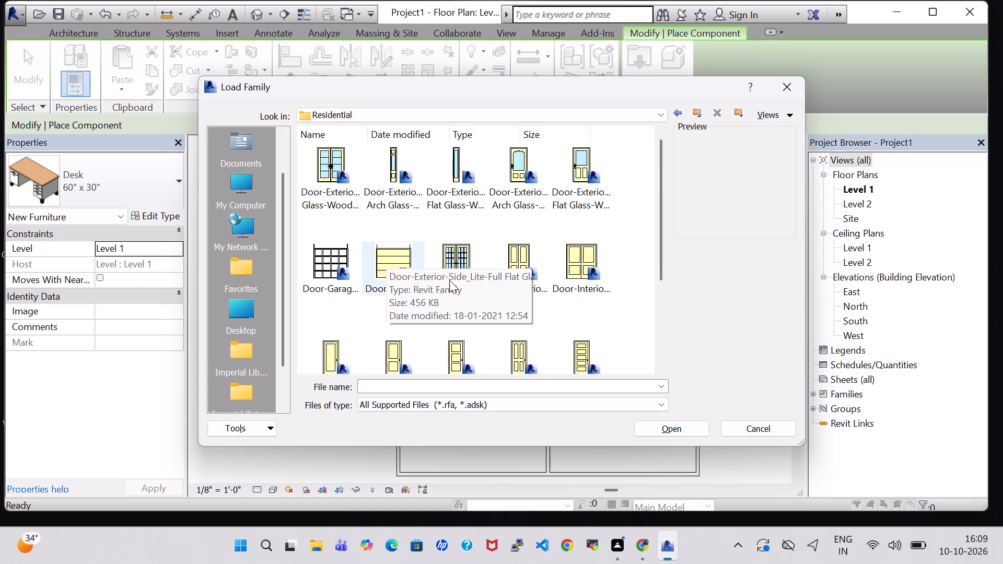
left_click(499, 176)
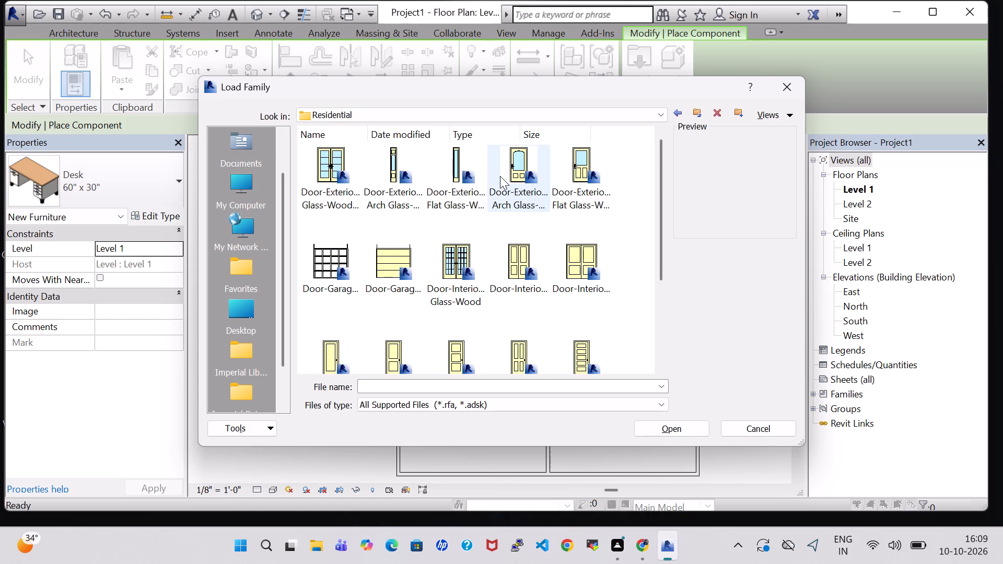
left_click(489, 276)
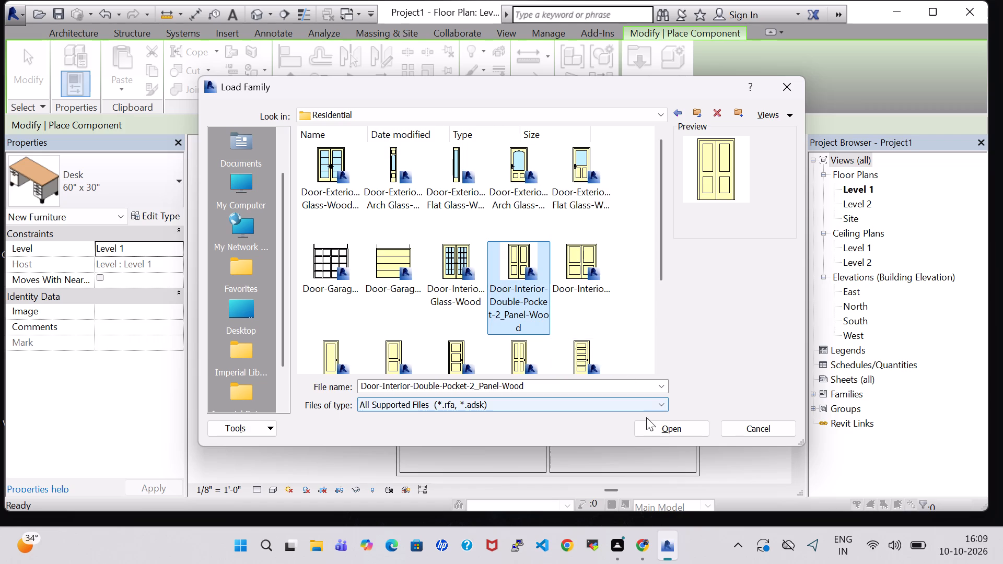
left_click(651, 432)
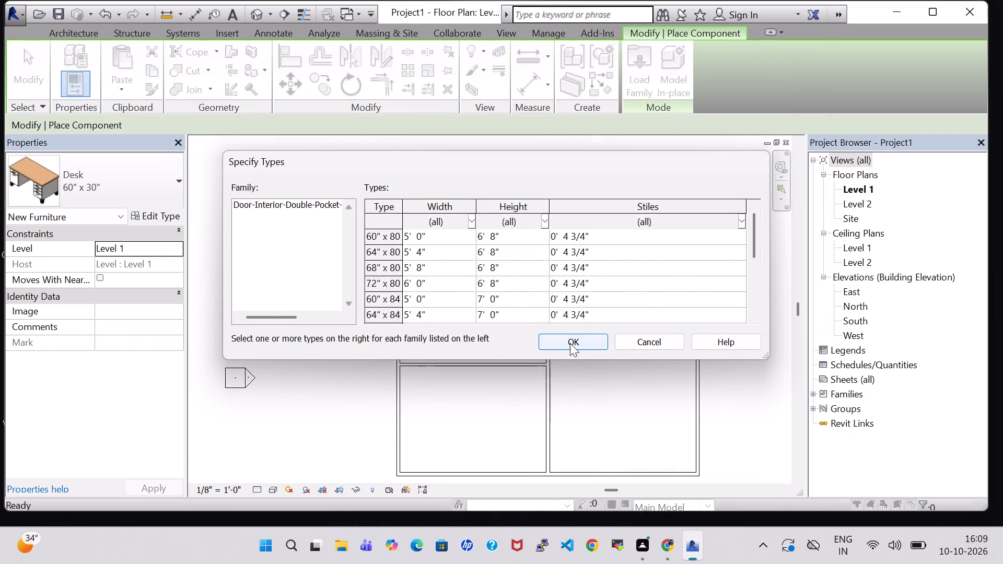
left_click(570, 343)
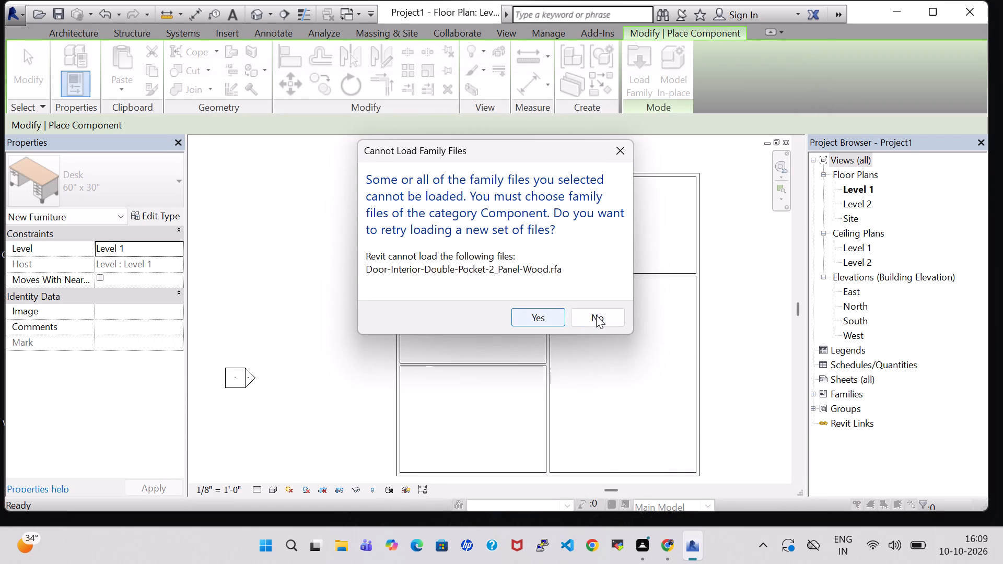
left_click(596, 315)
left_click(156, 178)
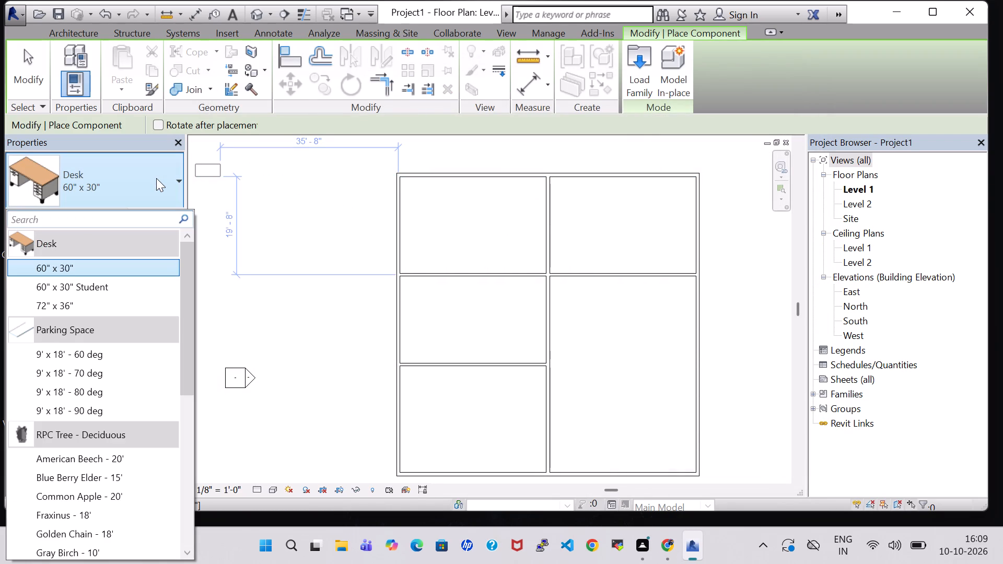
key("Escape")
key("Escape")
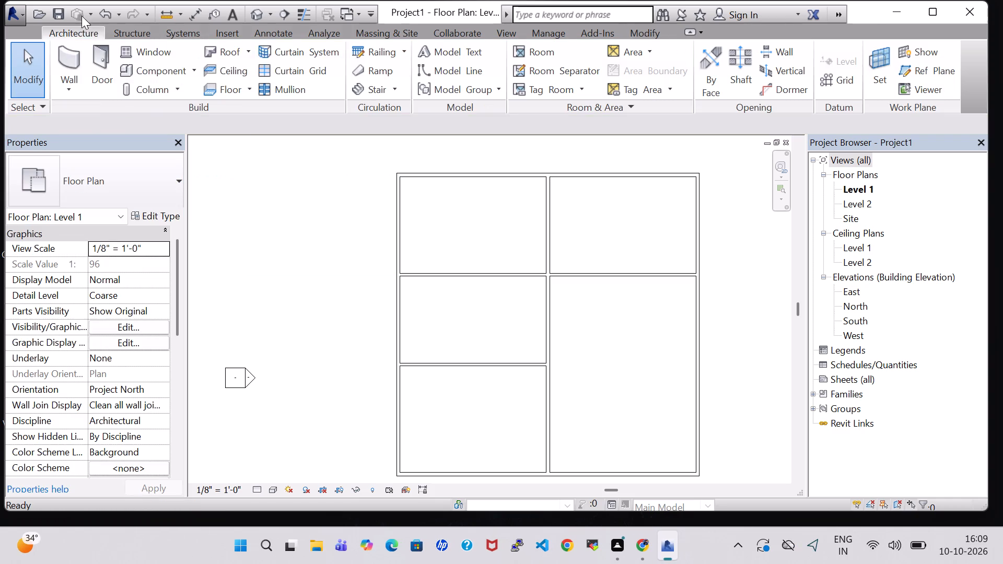
Place a Single-Flush 36" x 84" door in the left half's upper cross partition, swinging upward, about 2' 2" from the central wall.
left_click(100, 57)
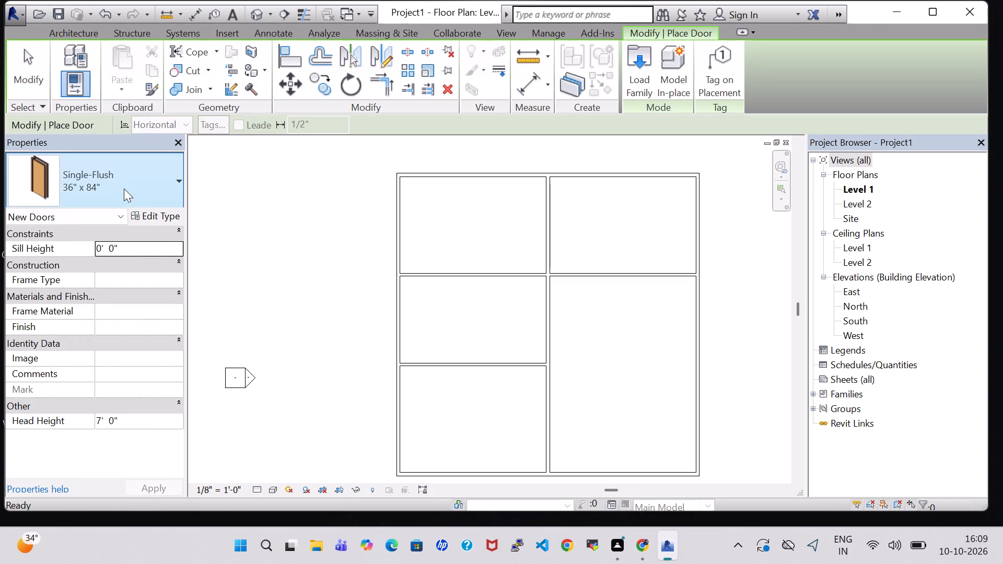
left_click(124, 189)
left_click(106, 381)
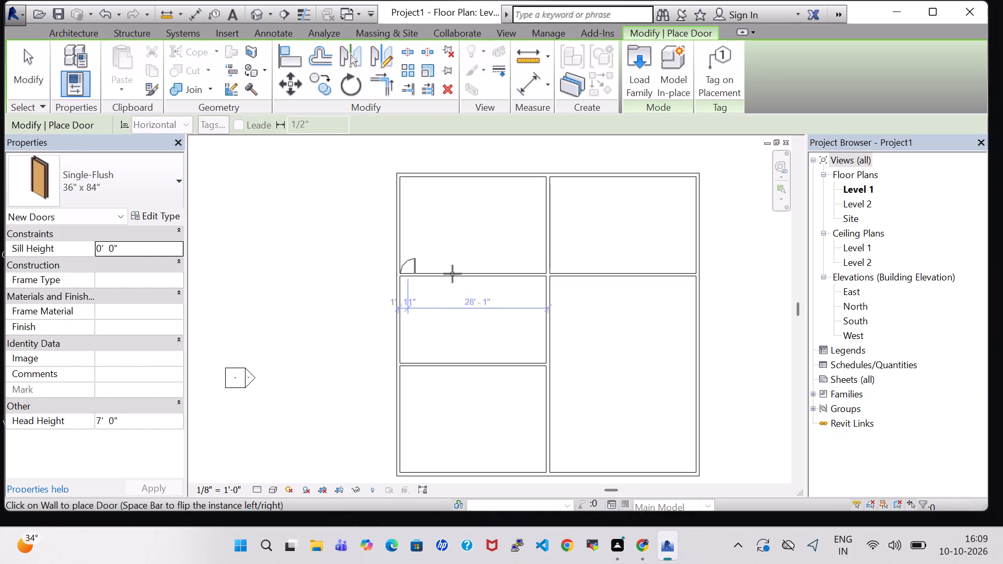
scroll(528, 267, "up", 5)
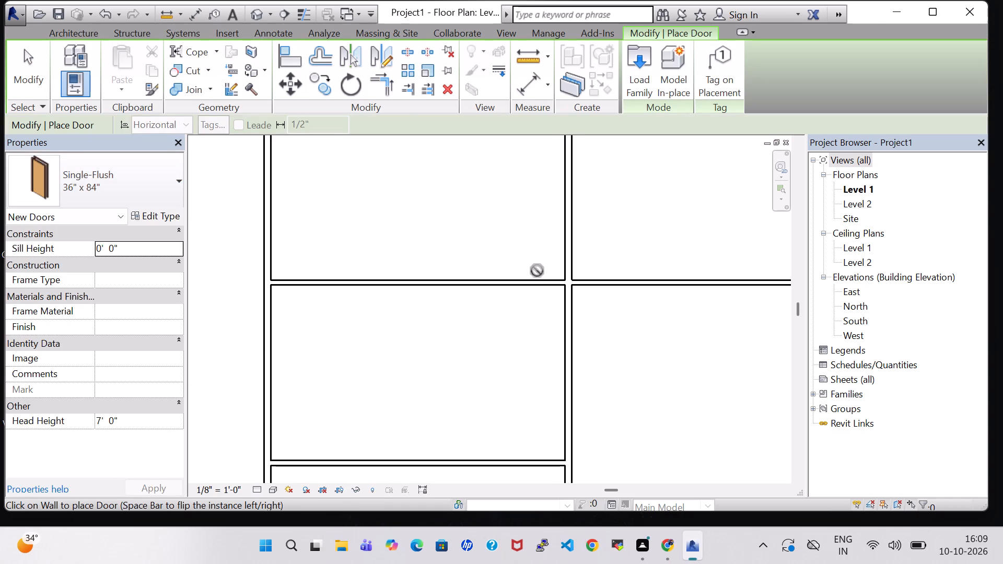
left_click(547, 278)
scroll(539, 295, "down", 2)
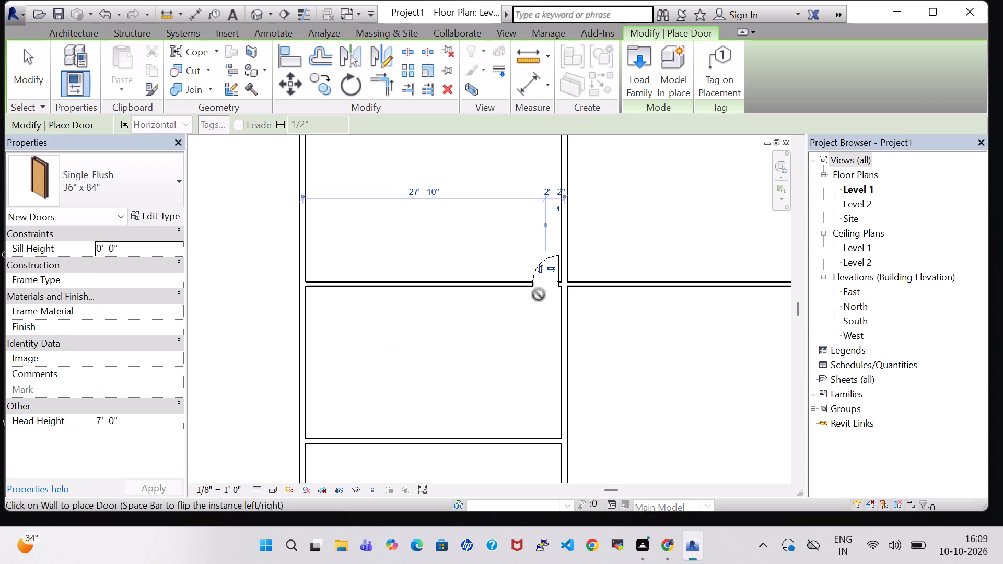
scroll(539, 295, "down", 5)
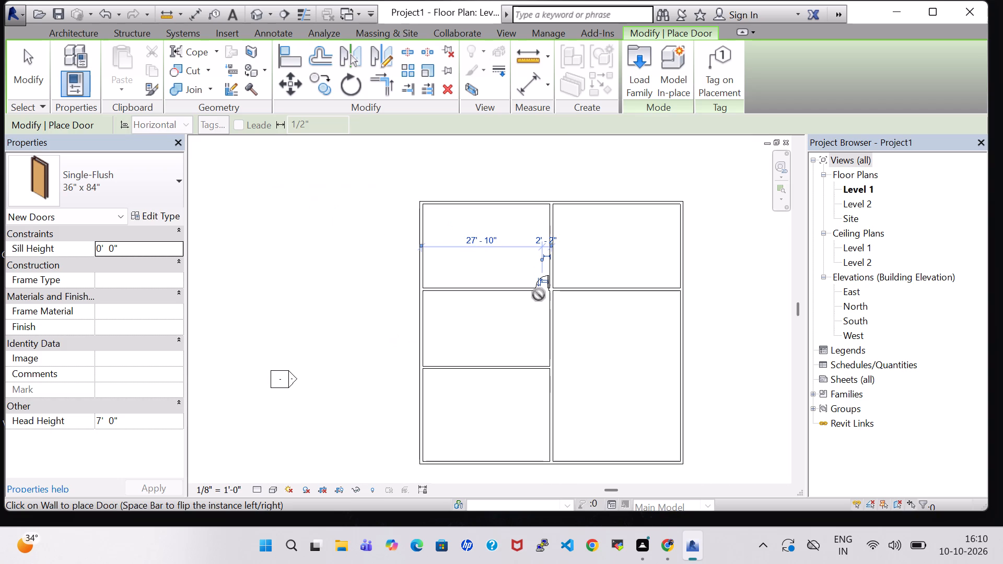
Place a mirrored Single-Flush 36" x 84" door in the right half's cross partition, about 2' 3" from the central wall.
scroll(561, 287, "up", 6)
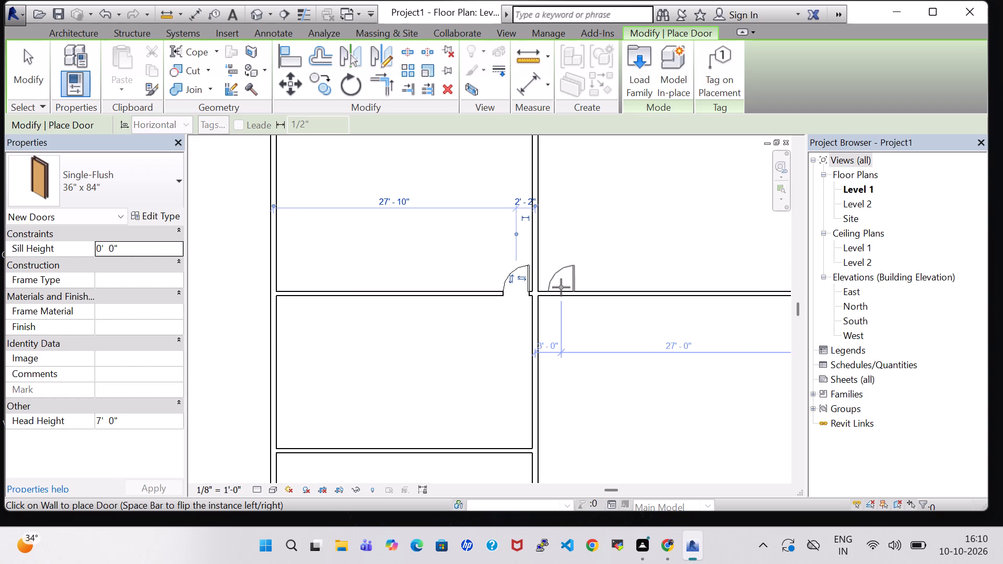
key("space")
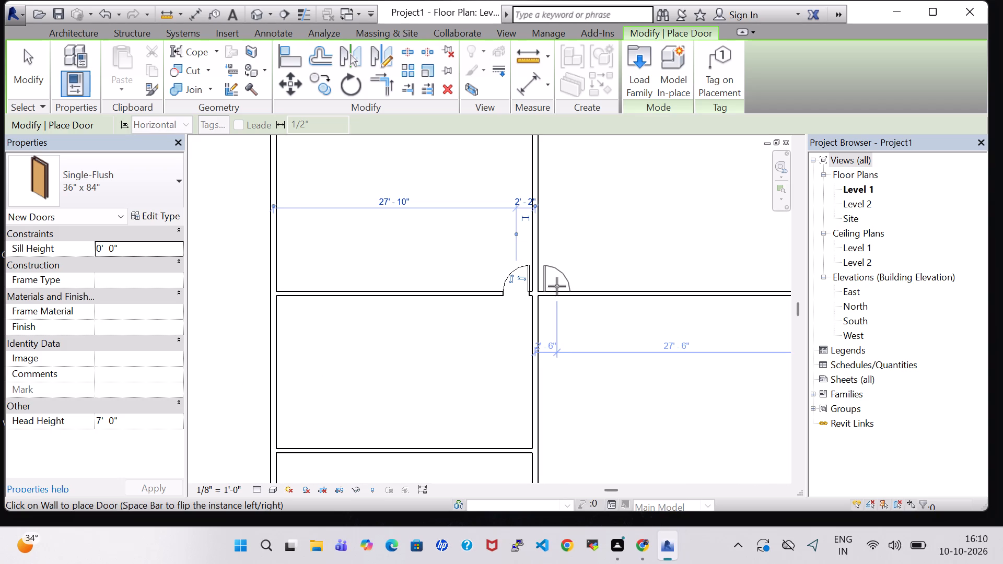
left_click(555, 286)
scroll(557, 320, "down", 4)
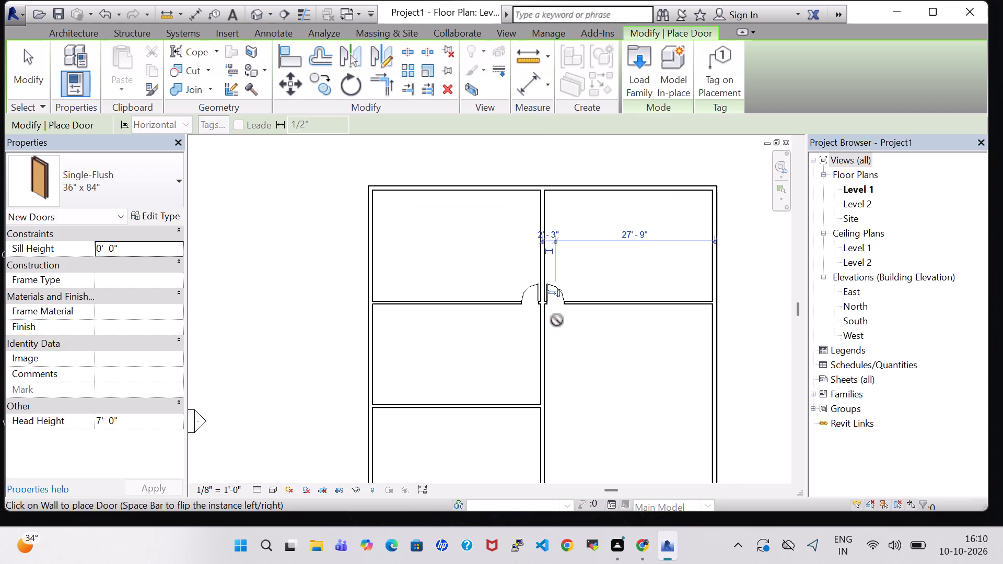
scroll(557, 320, "down", 1)
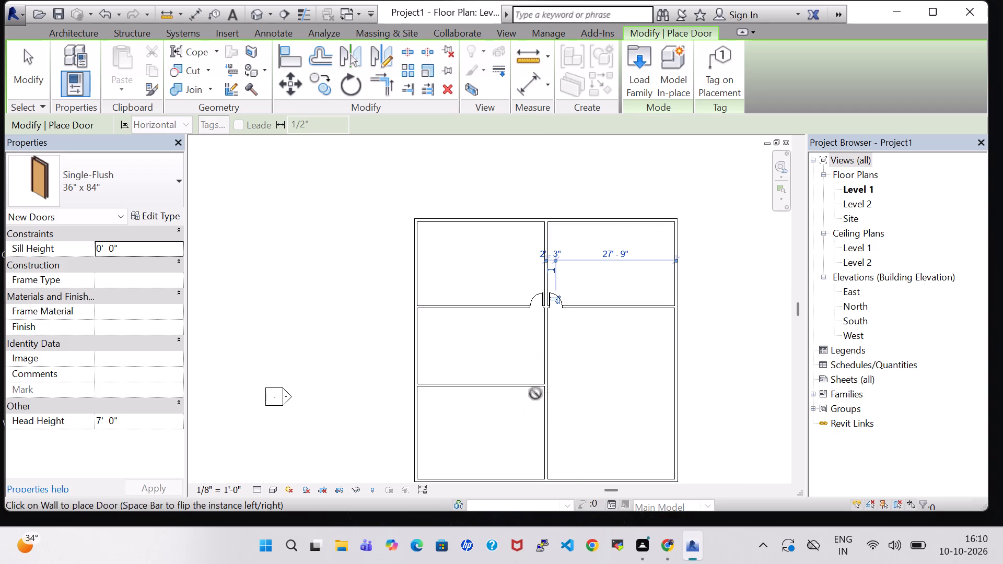
Place a Single-Flush door in the left half's lower partition, swinging downward, about 2' 2" from the central wall.
scroll(528, 390, "up", 9)
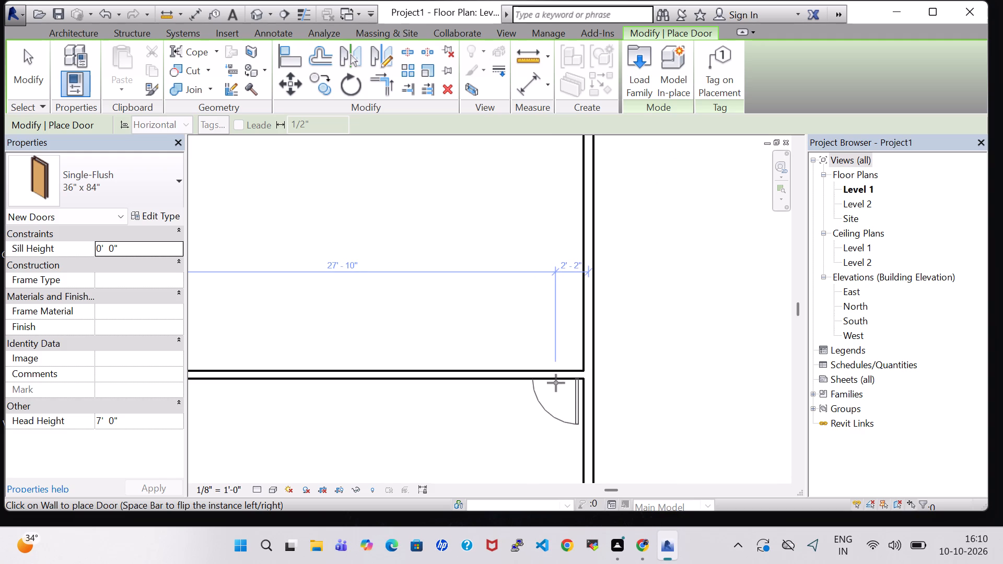
left_click(556, 383)
key("Escape")
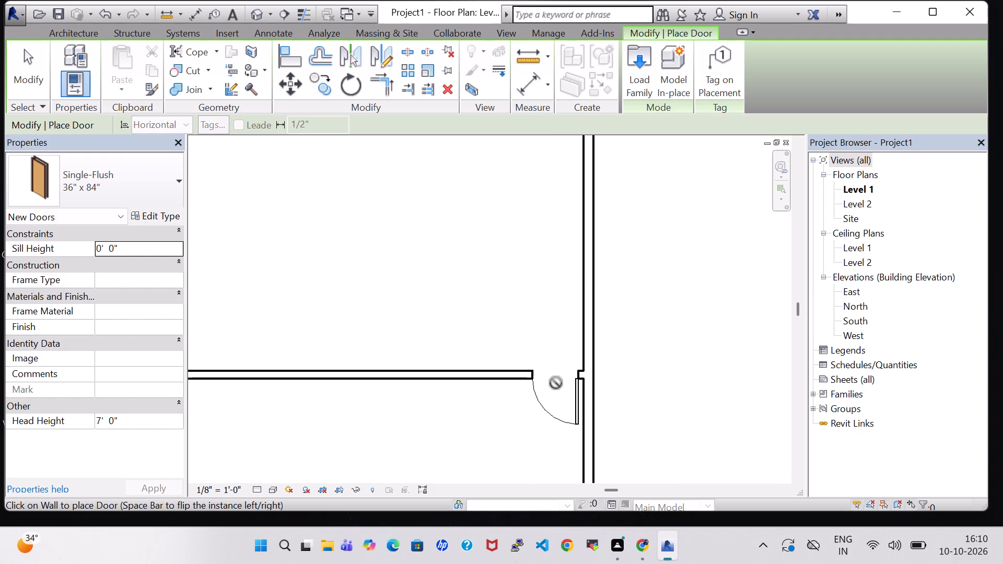
key("Escape")
scroll(511, 311, "down", 2)
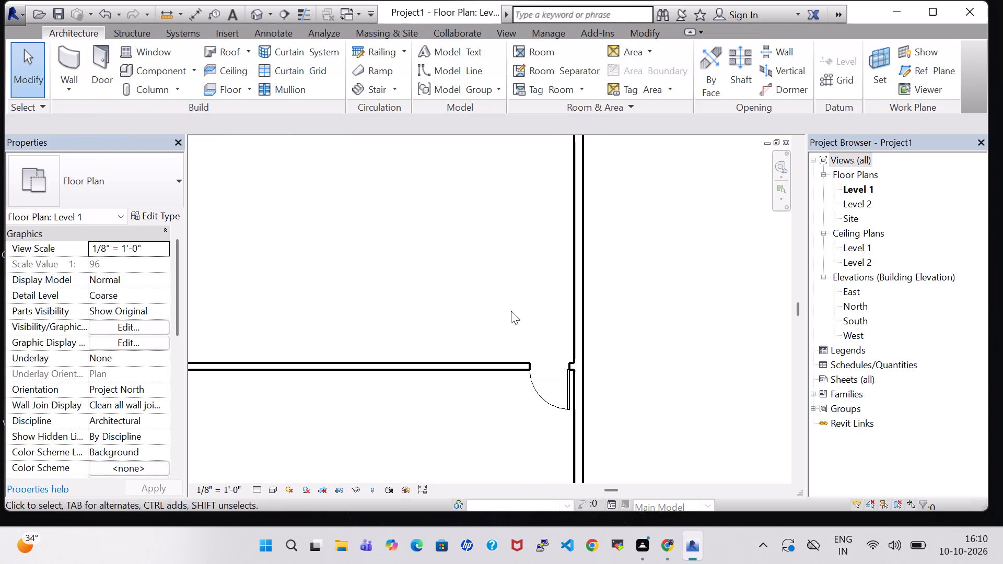
scroll(511, 311, "down", 2)
scroll(440, 373, "up", 2)
middle_click_drag(440, 373, 456, 328)
scroll(459, 328, "down", 4)
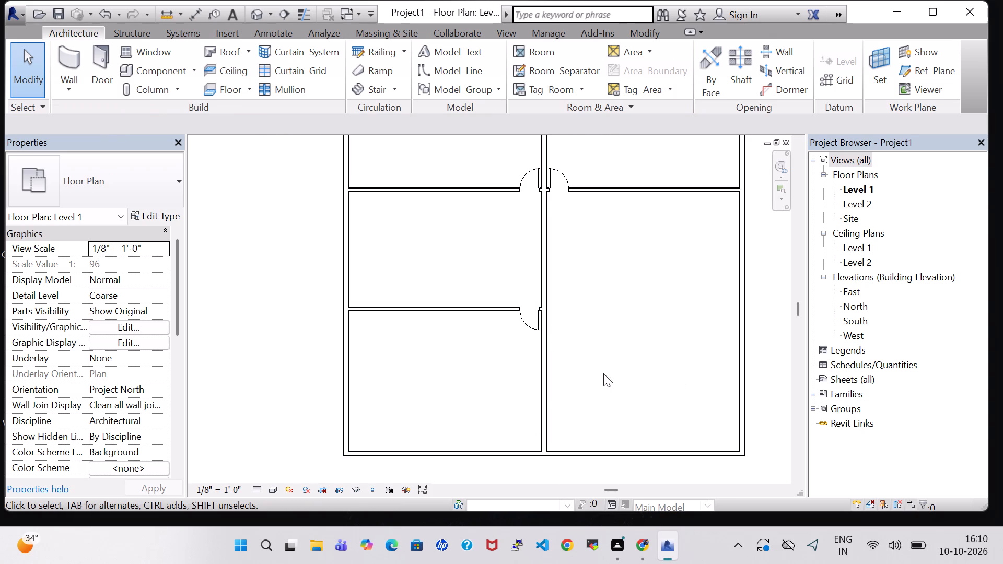
scroll(596, 330, "down", 6)
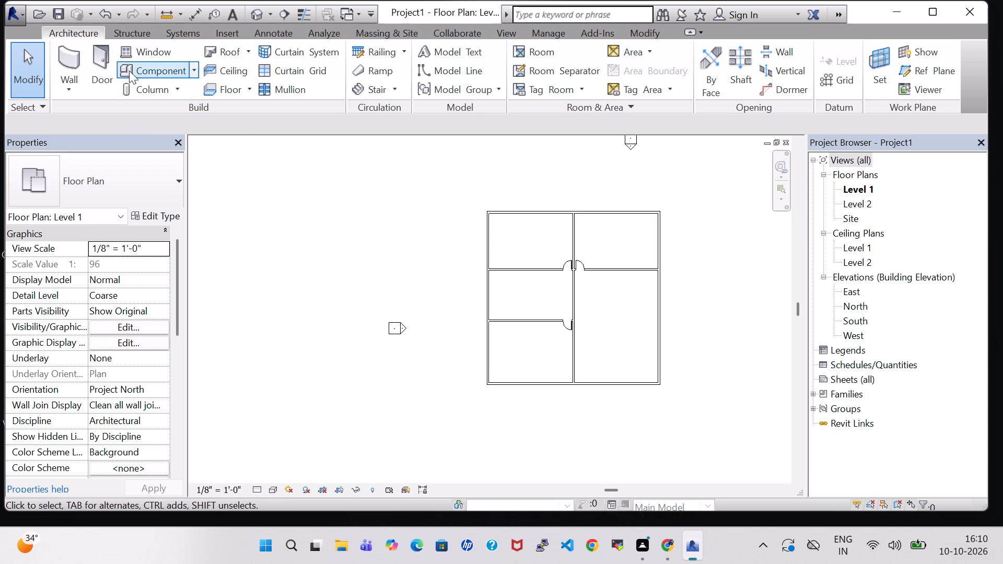
Draw two chained inner walls below the right half's cross partition, down and about 18' 10" across to the outer wall, enclosing a small room.
left_click(78, 50)
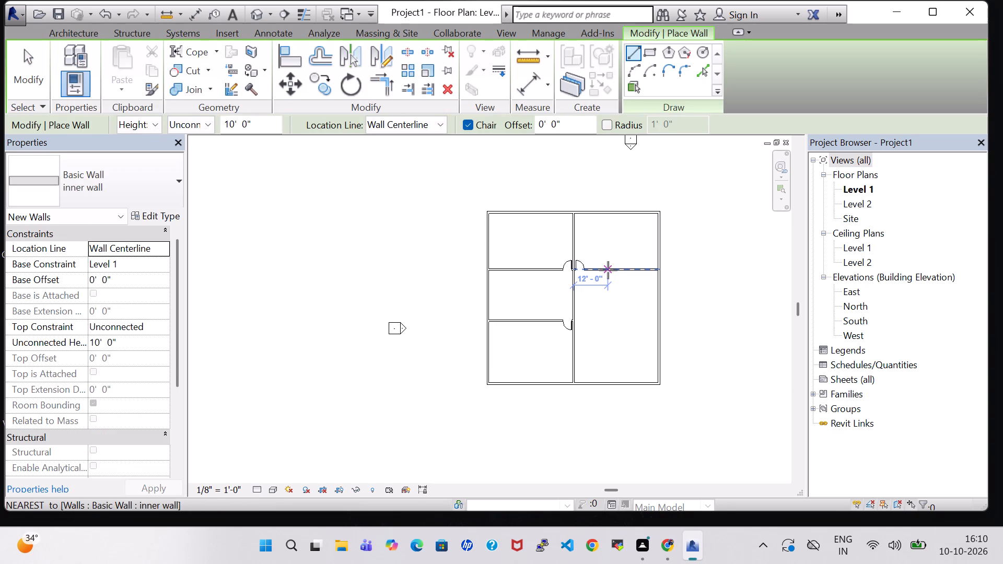
scroll(603, 271, "up", 3)
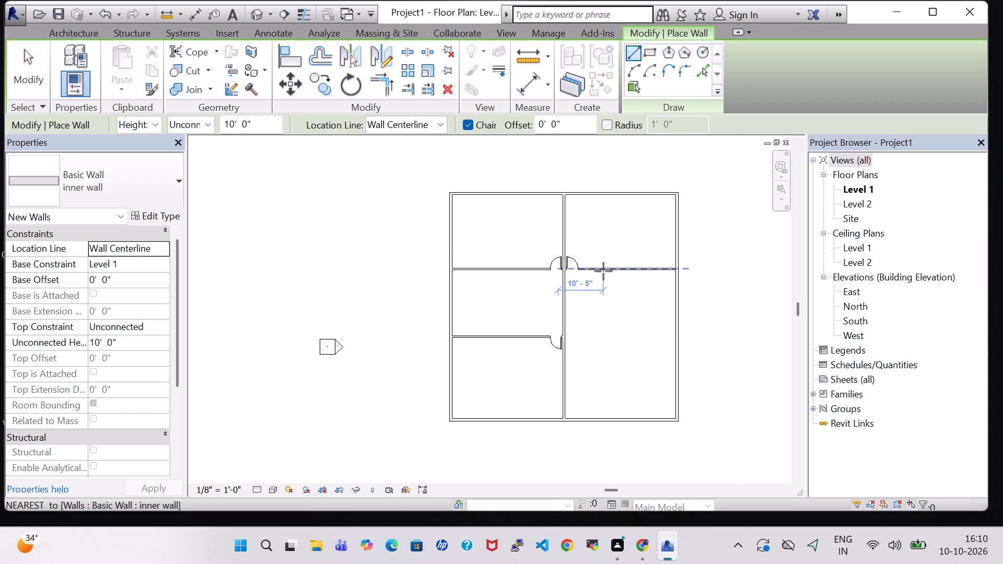
scroll(603, 271, "up", 3)
left_click(608, 271)
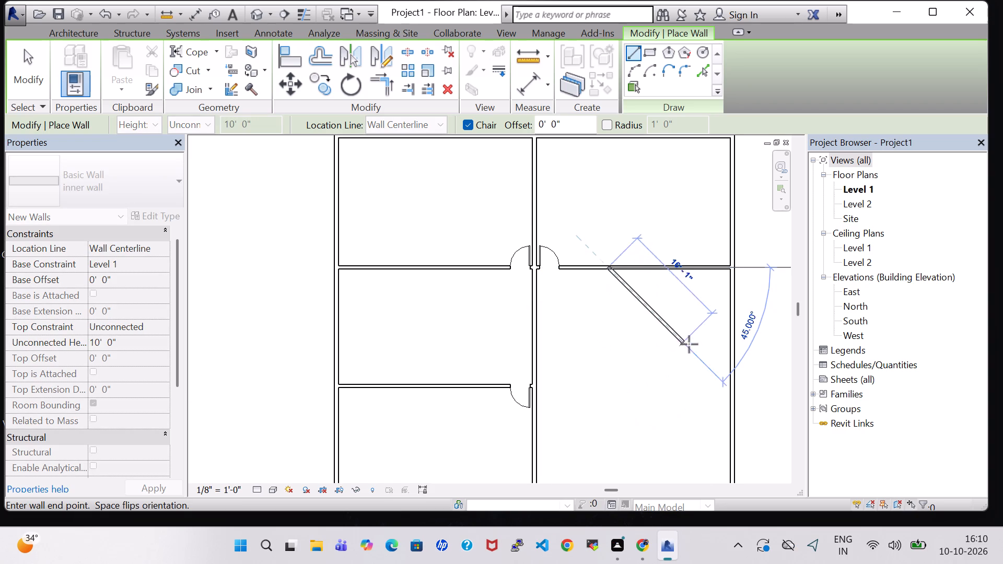
left_click(612, 345)
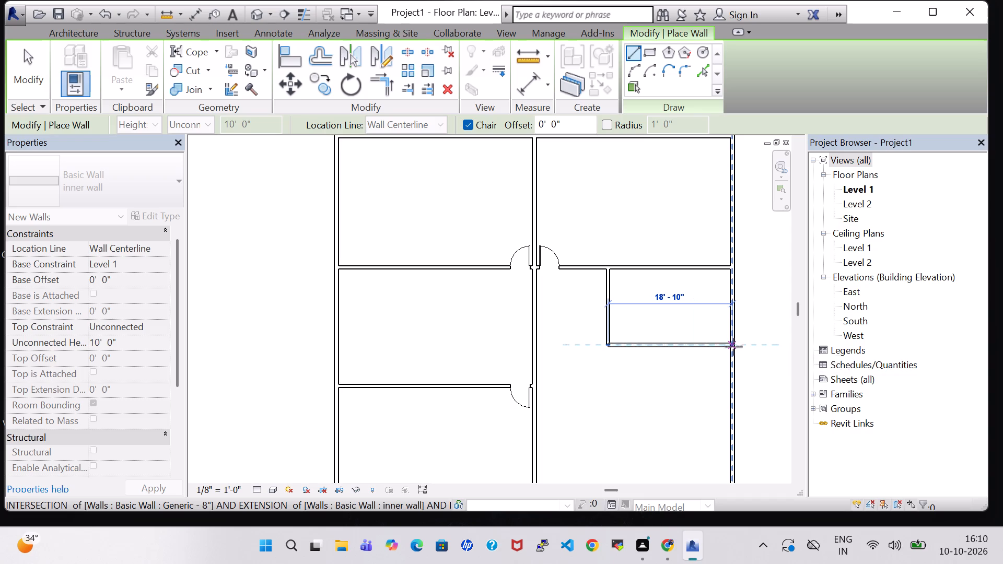
left_click(733, 347)
key("Escape")
key("Escape")
scroll(733, 347, "down", 2)
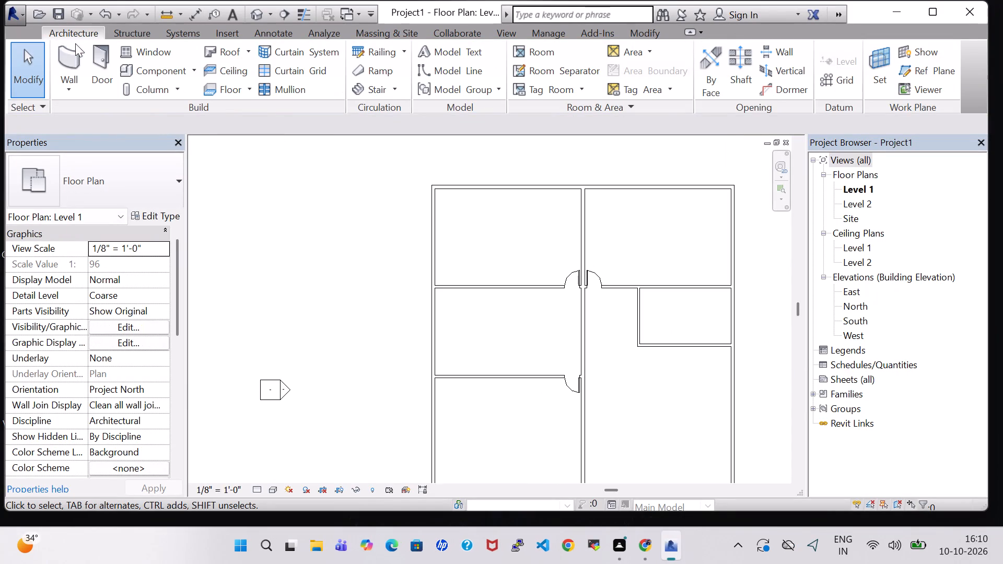
Place a Single-Flush 36" x 84" door in the small room's upper wall, swinging inward, about 1' 10" from its left wall.
left_click(95, 52)
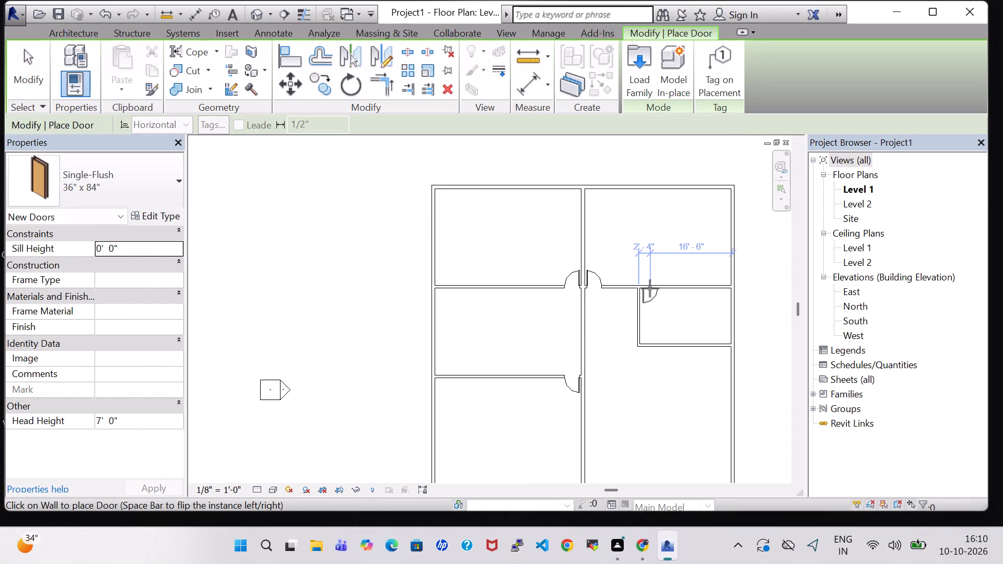
scroll(650, 288, "up", 5)
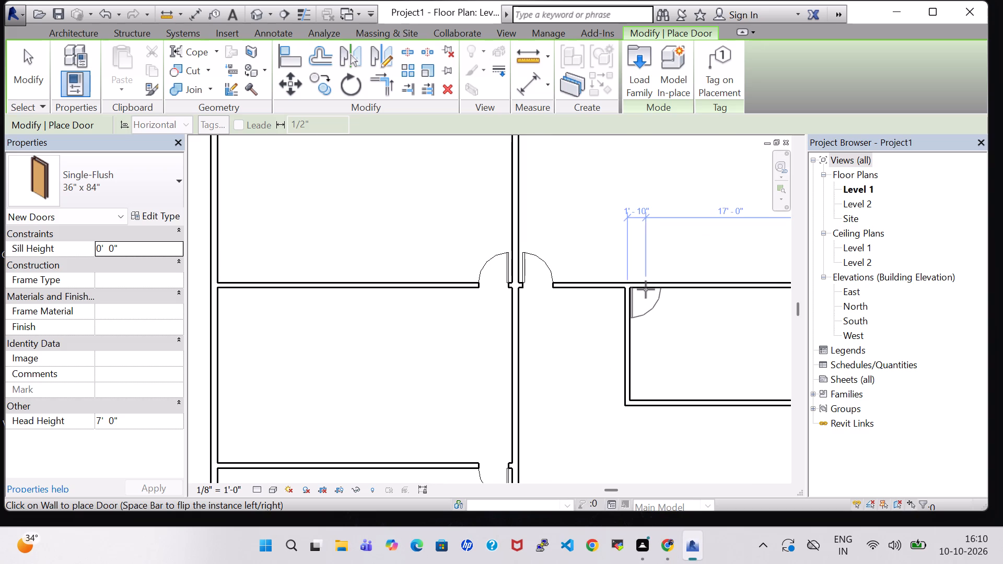
left_click(646, 289)
scroll(560, 347, "down", 5)
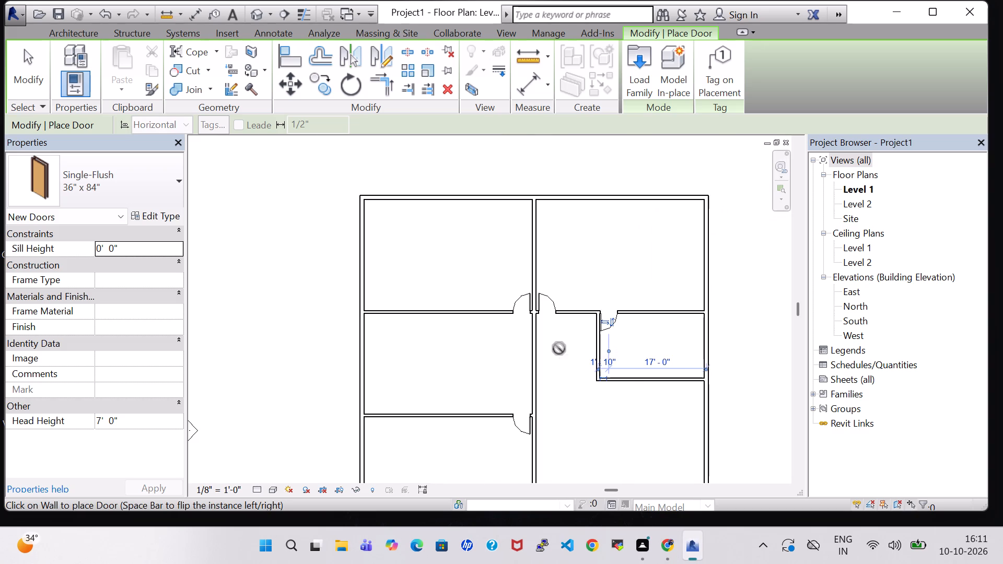
left_click(557, 363)
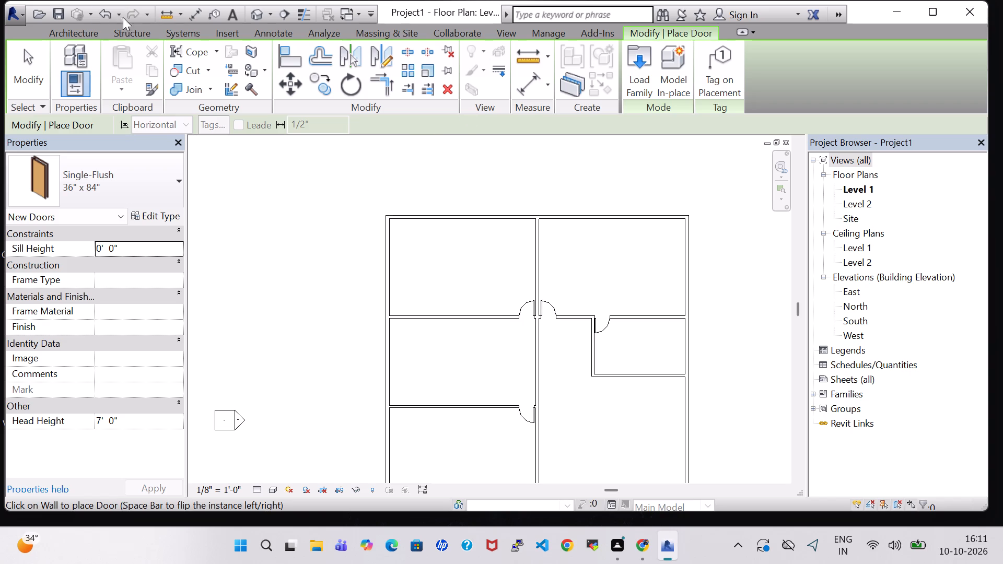
Draw a room separation line about 29' 8" long from the central wall to the outer wall, aligned with the left half's lower partition.
left_click(94, 27)
left_click(532, 60)
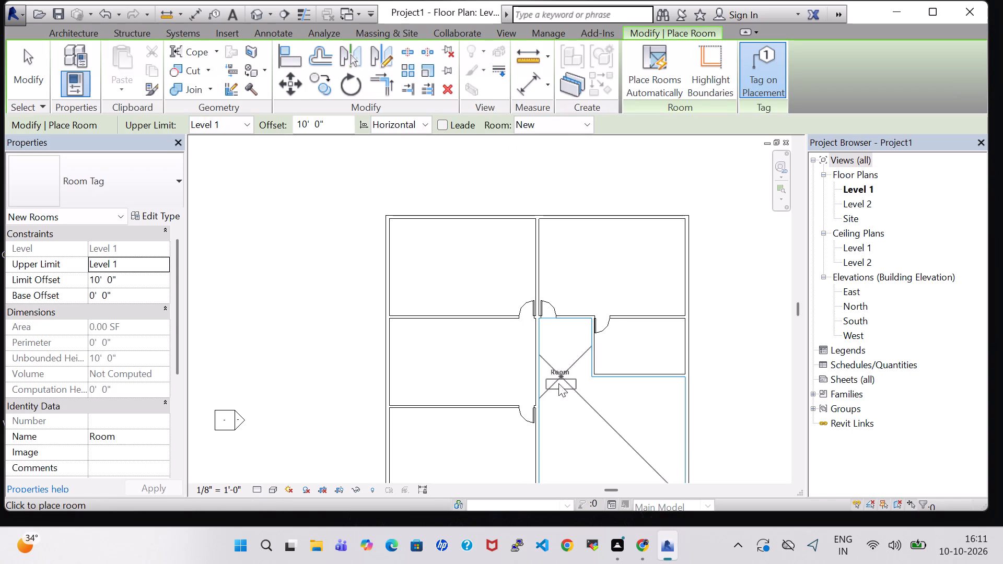
key("Escape")
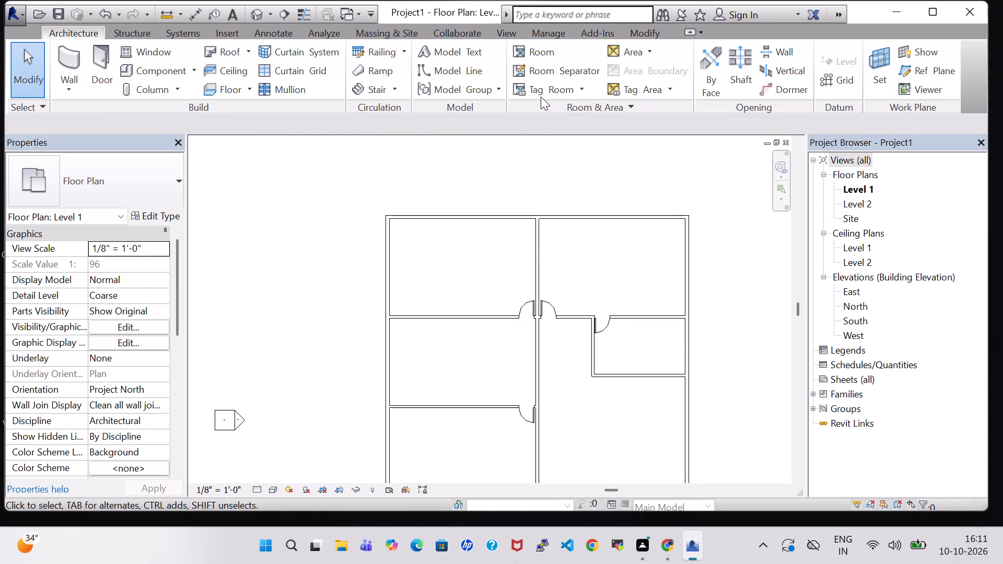
left_click(544, 73)
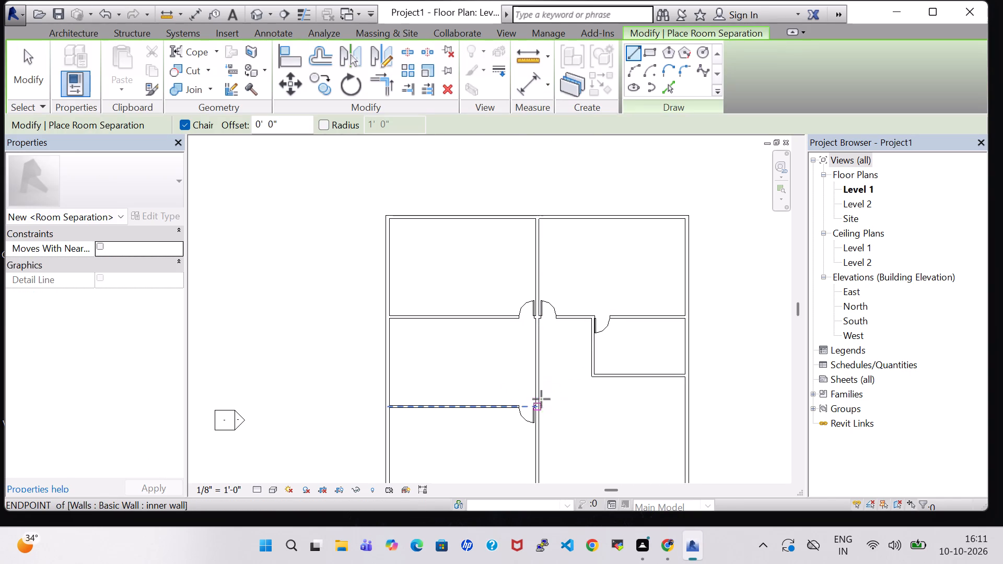
left_click(541, 404)
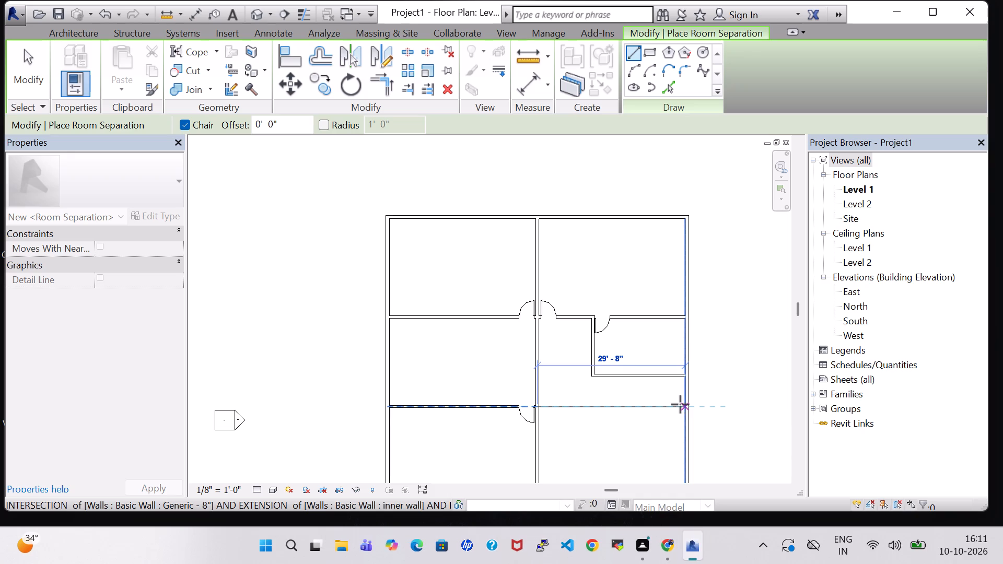
left_click(687, 404)
key("Escape")
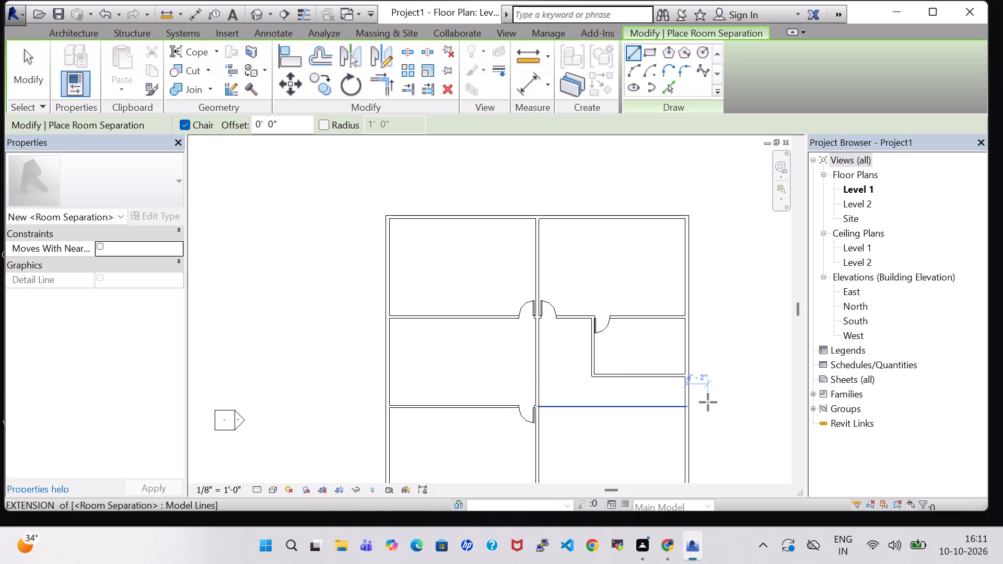
key("Escape")
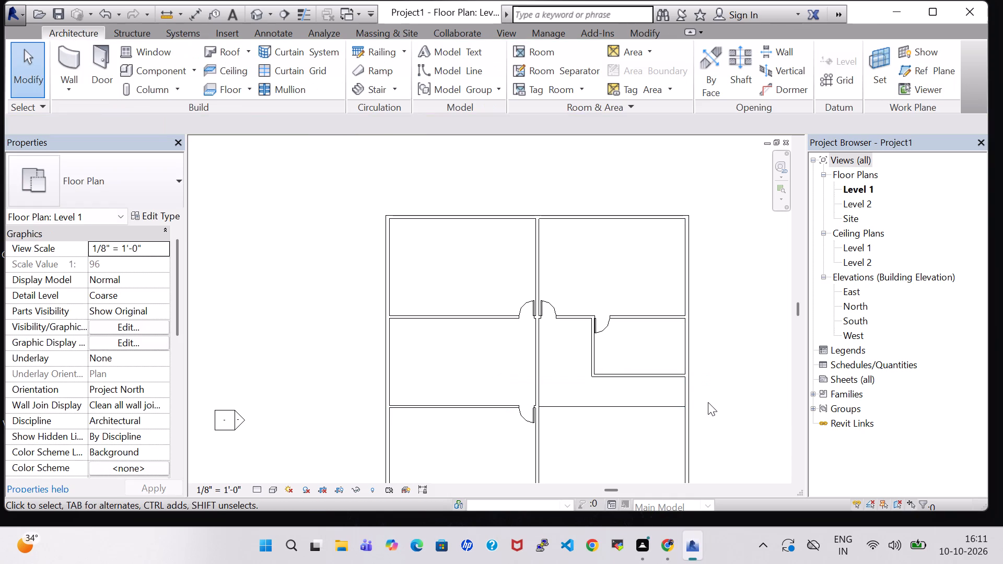
Nudge the small room's lower wall upward to about 7' 1" below the right half's cross partition.
left_click(646, 377)
key("Up")
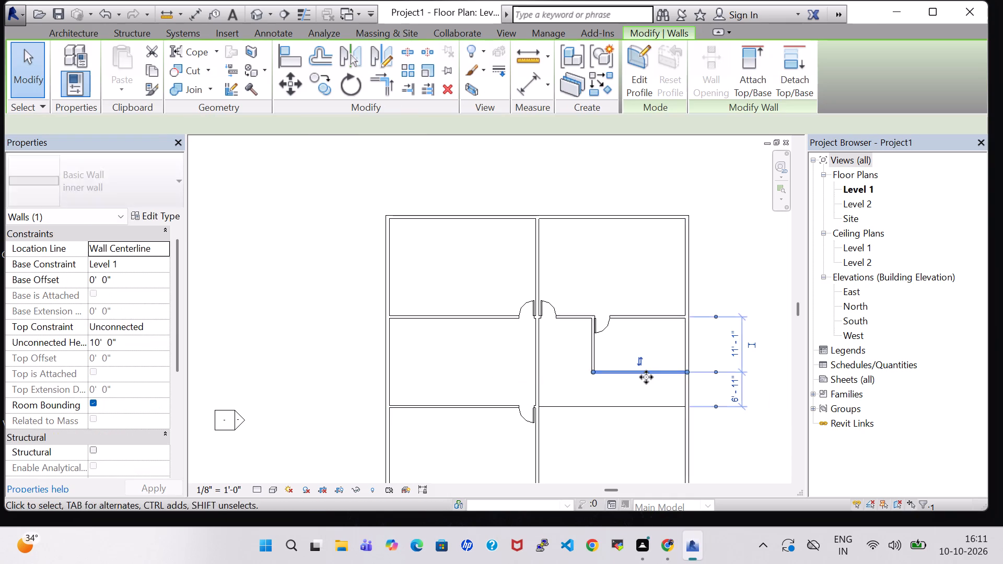
key("Up")
key("Up")
key("Up")
key("Up")
key("Up")
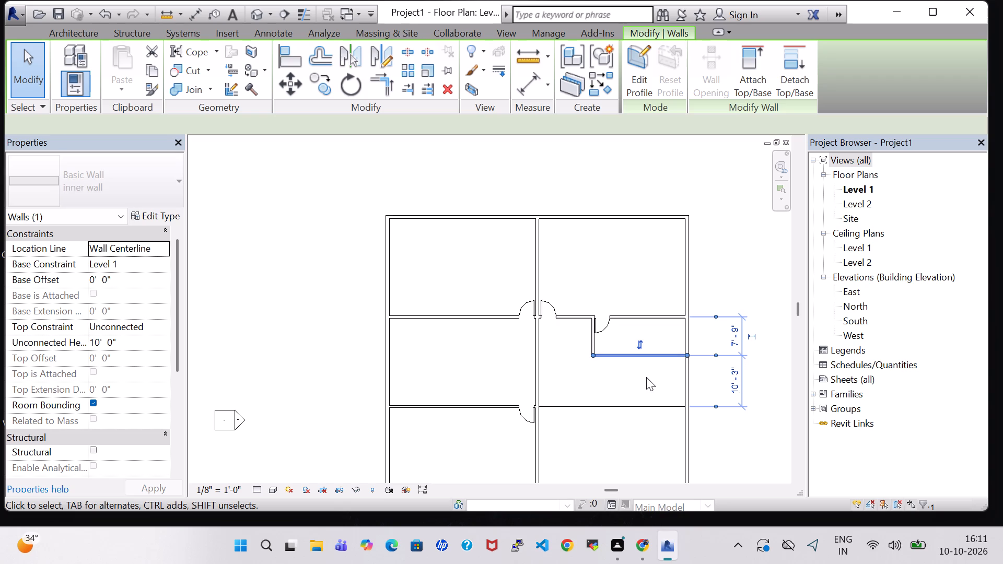
key("Up")
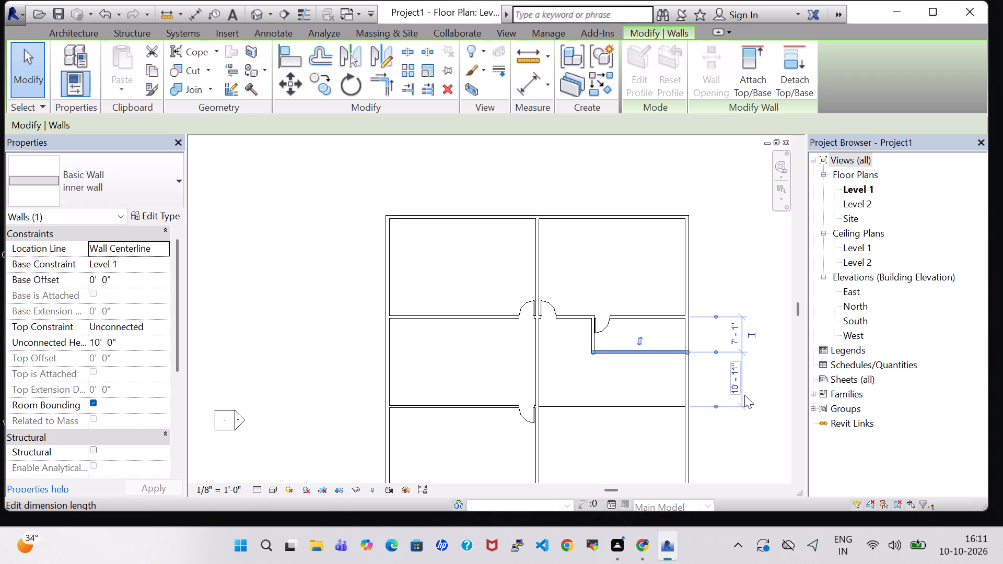
left_click(760, 397)
Split the central wall just below its junction with the cross partitions, leaving inner segments undeleted.
scroll(686, 410, "down", 1)
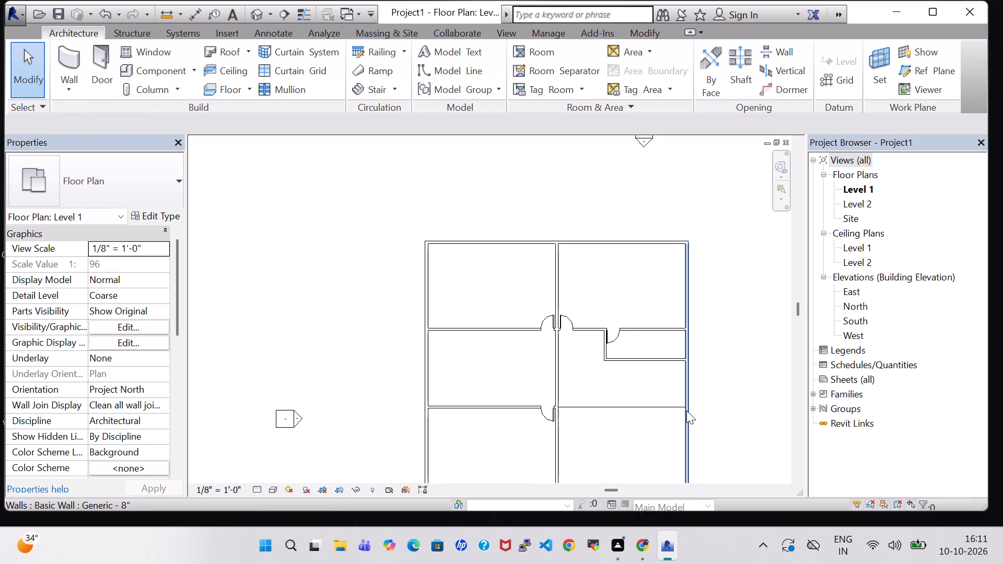
scroll(686, 410, "down", 1)
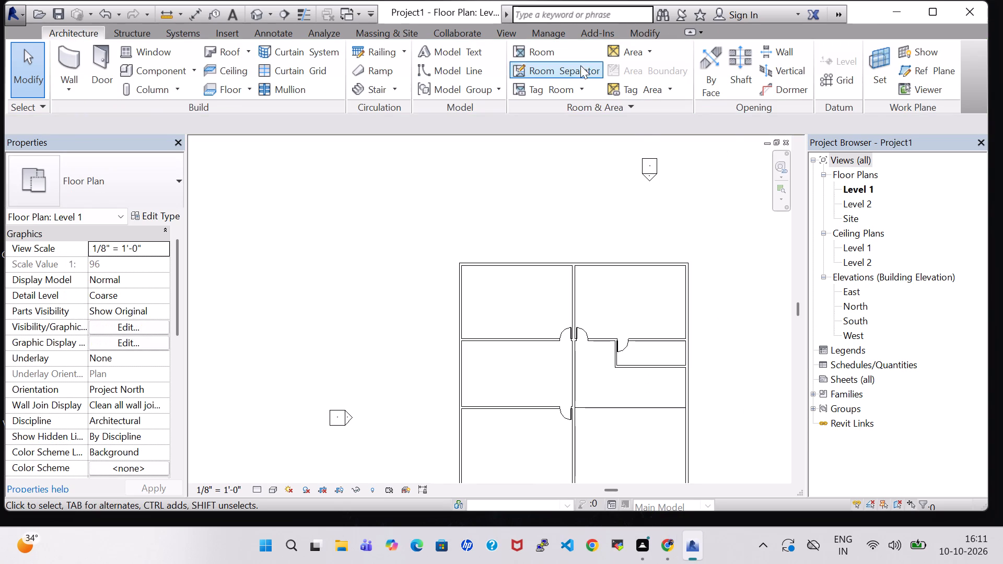
left_click(656, 36)
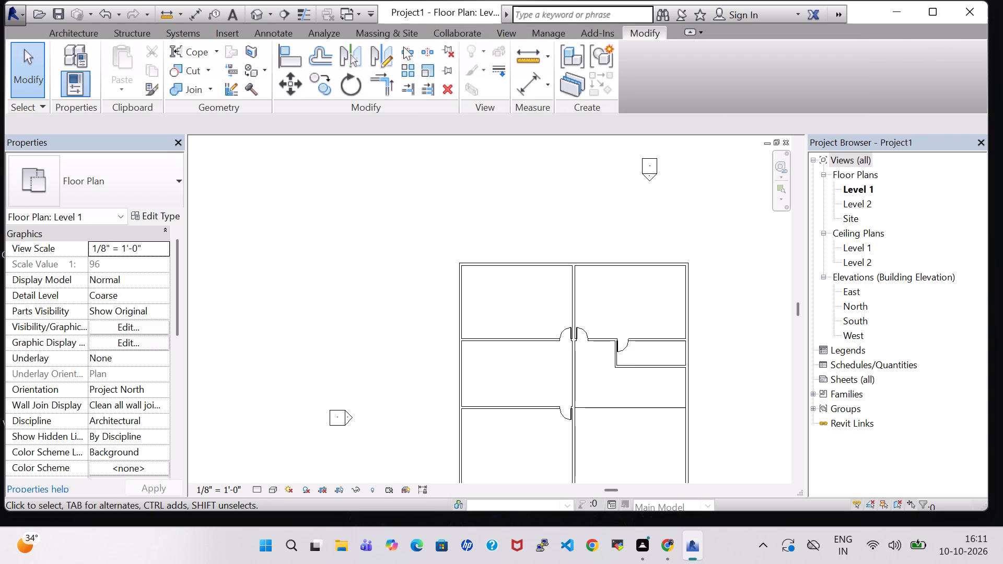
left_click(412, 57)
scroll(520, 376, "up", 10)
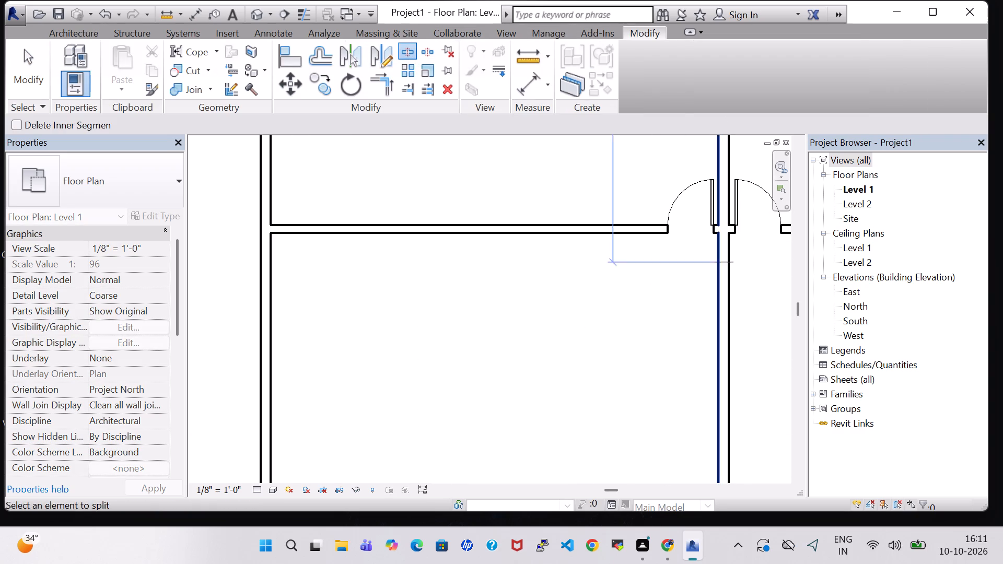
scroll(729, 242, "up", 3)
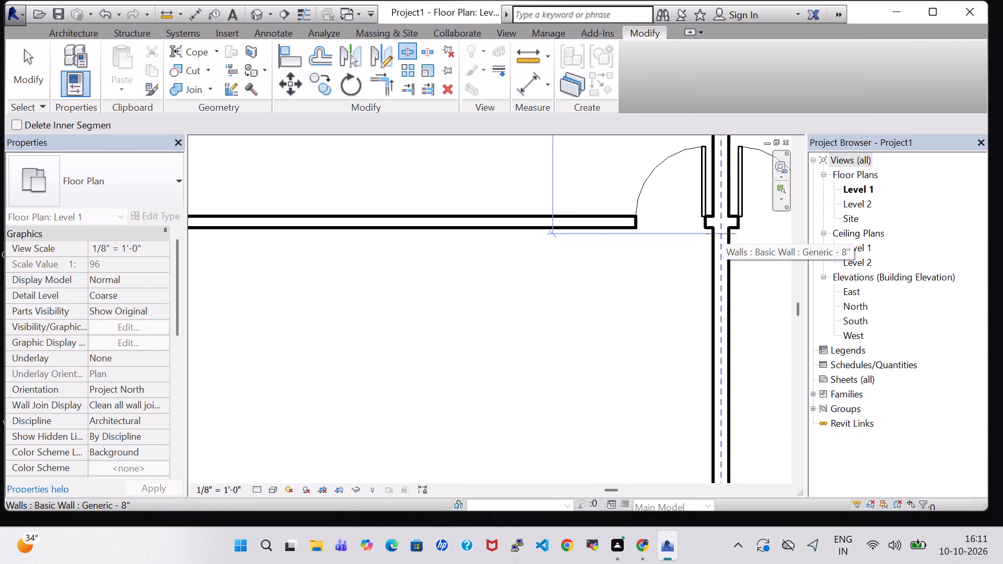
scroll(723, 234, "up", 8)
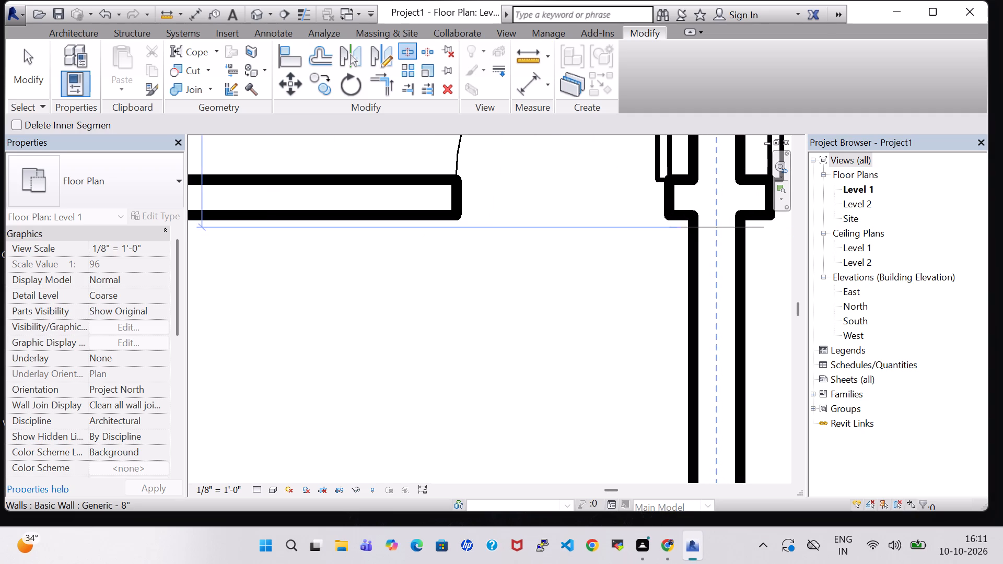
left_click(716, 222)
Split the central wall again at the upper face of the left half's lower partition, about 4" above the room separation line.
scroll(722, 303, "down", 7)
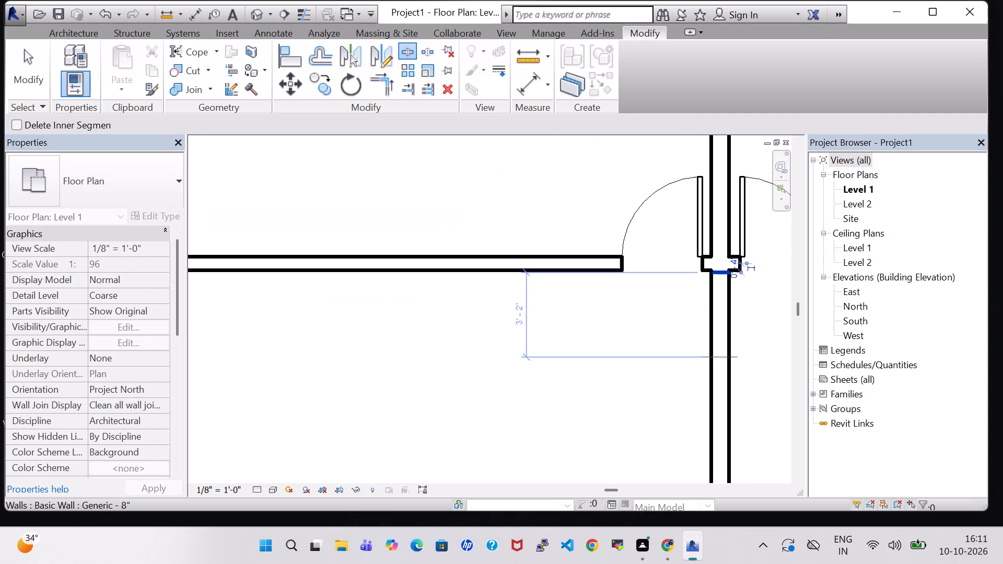
middle_click_drag(735, 398, 702, 183)
scroll(735, 398, "up", 1)
scroll(730, 332, "down", 5)
middle_click_drag(733, 399, 732, 397)
scroll(733, 399, "up", 1)
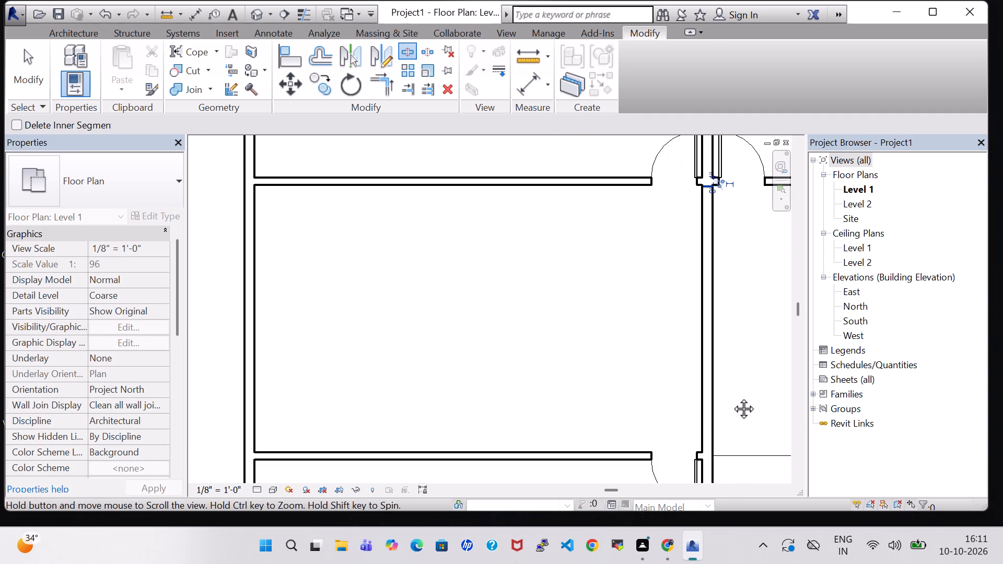
middle_click_drag(732, 397, 716, 293)
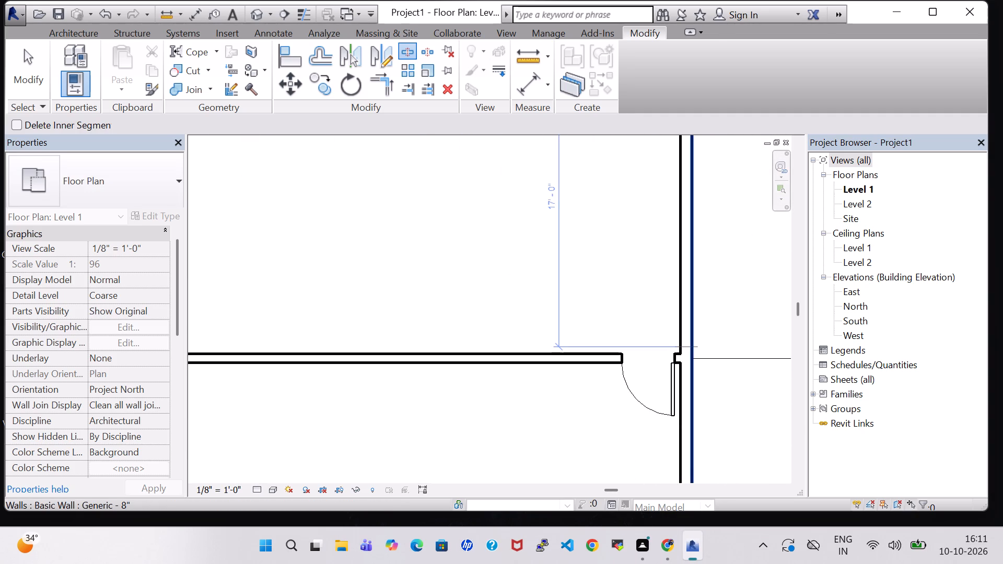
scroll(695, 346, "up", 10)
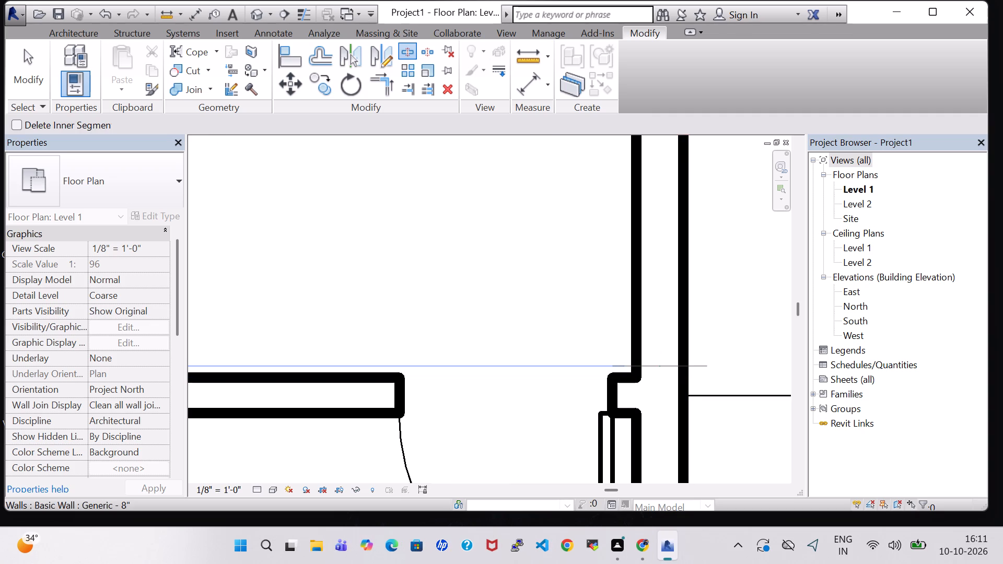
left_click(680, 370)
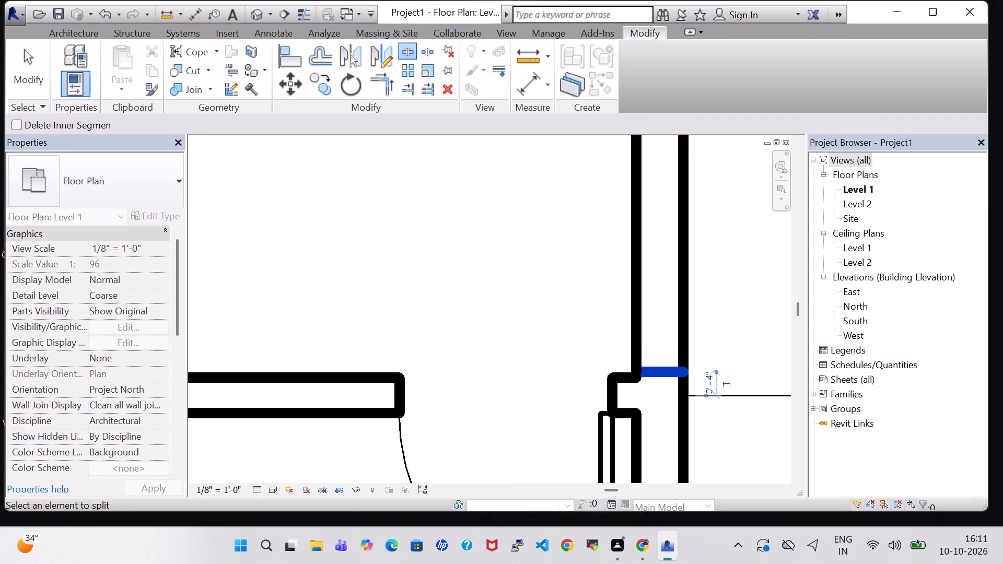
key("Escape")
key("Escape")
Delete the central wall segment between the two split points.
left_click(679, 344)
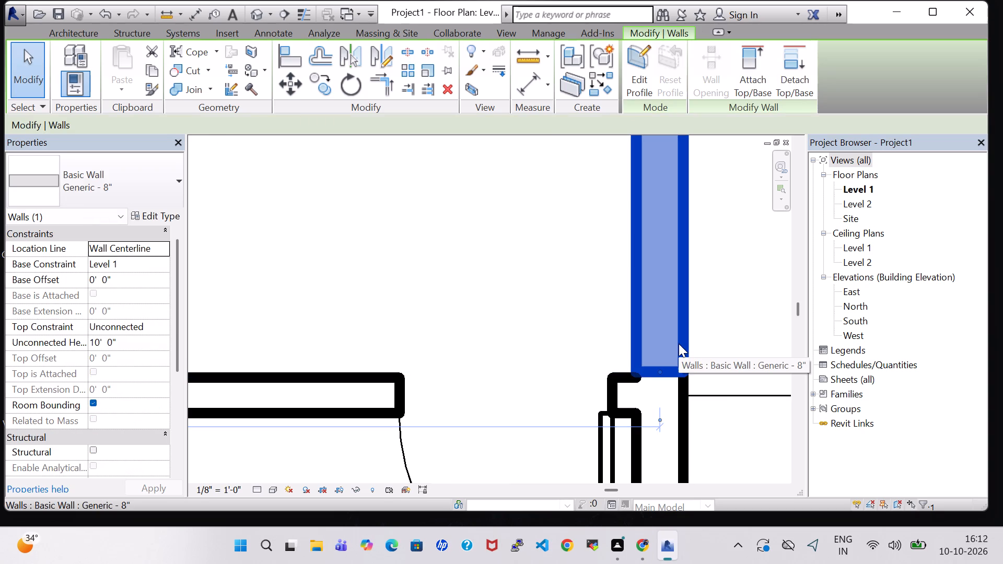
key("Delete")
Nudge the remaining lower central wall slightly downward to align its upper end with the left half's lower partition.
scroll(679, 344, "down", 1)
left_click(676, 369)
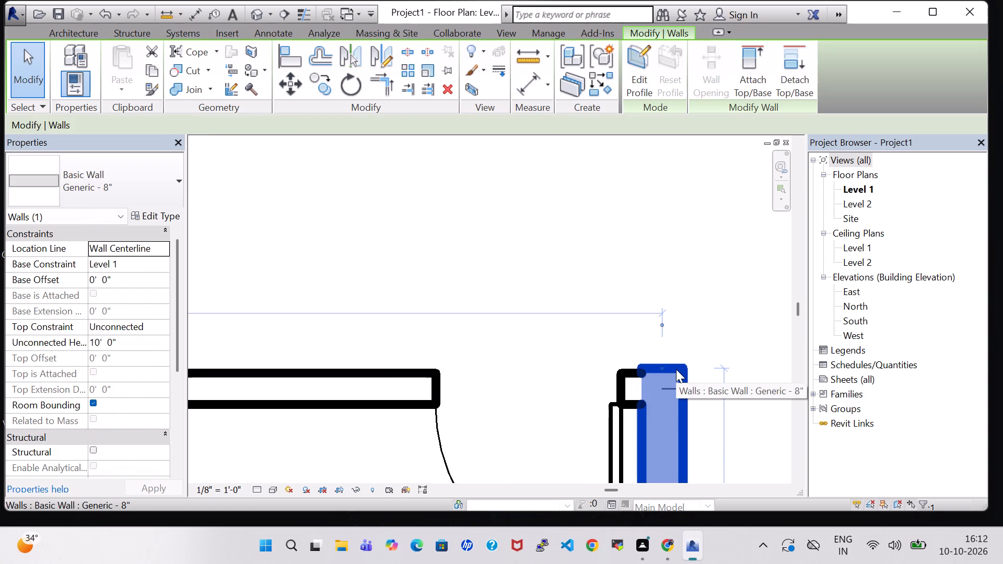
key("Down")
left_click(690, 301)
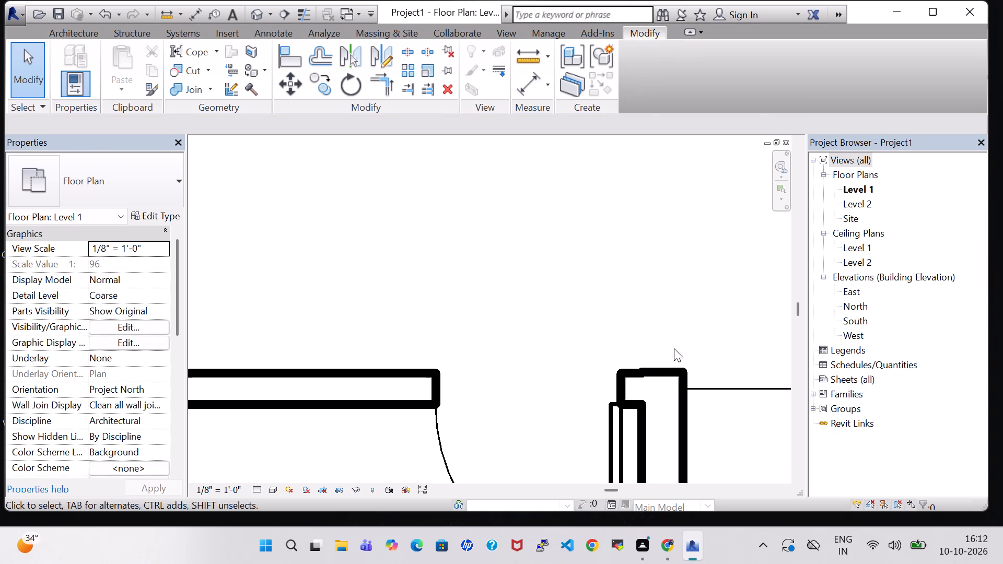
left_click(669, 372)
key("Down")
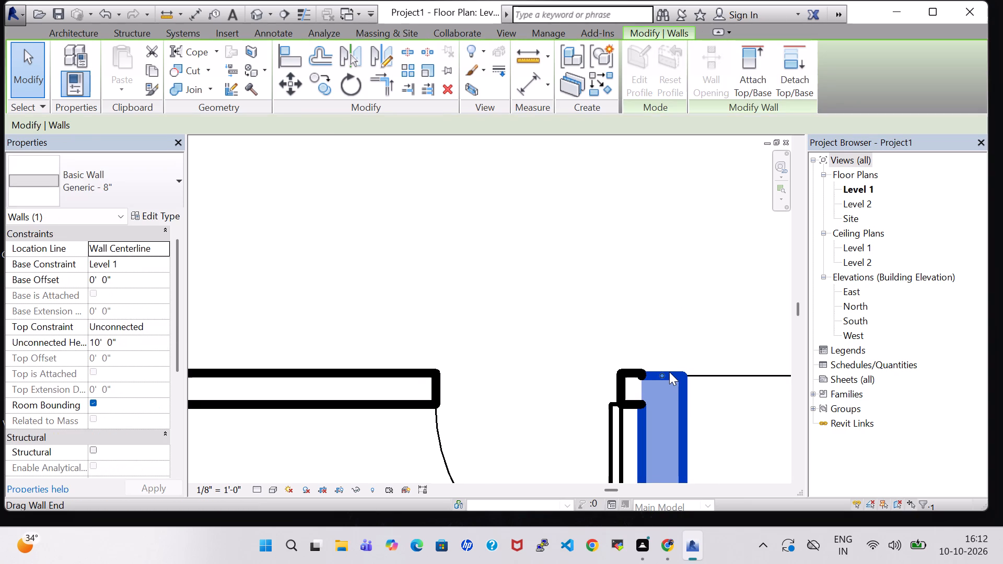
key("Up")
left_click(691, 327)
Nudge the upper central wall slightly upward so its lower end is flush with the cross partitions' lower face.
scroll(691, 327, "down", 4)
scroll(713, 266, "up", 2)
middle_click_drag(713, 266, 681, 338)
scroll(678, 337, "down", 5)
middle_click_drag(683, 193, 637, 450)
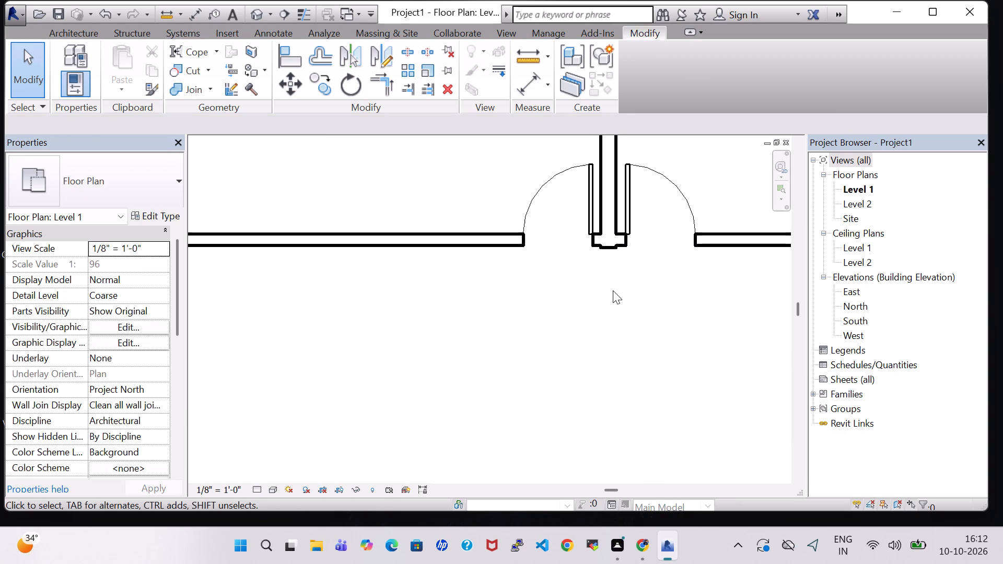
left_click(604, 250)
left_click(611, 250)
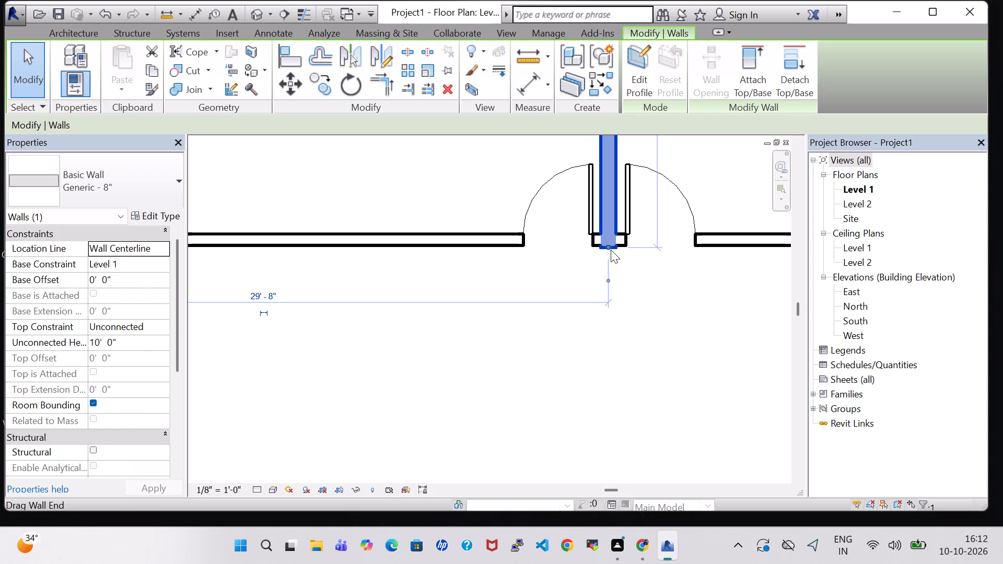
key("Up")
left_click(632, 267)
Change the lower central wall's type from Generic - 8" to the inner wall type.
scroll(632, 267, "down", 2)
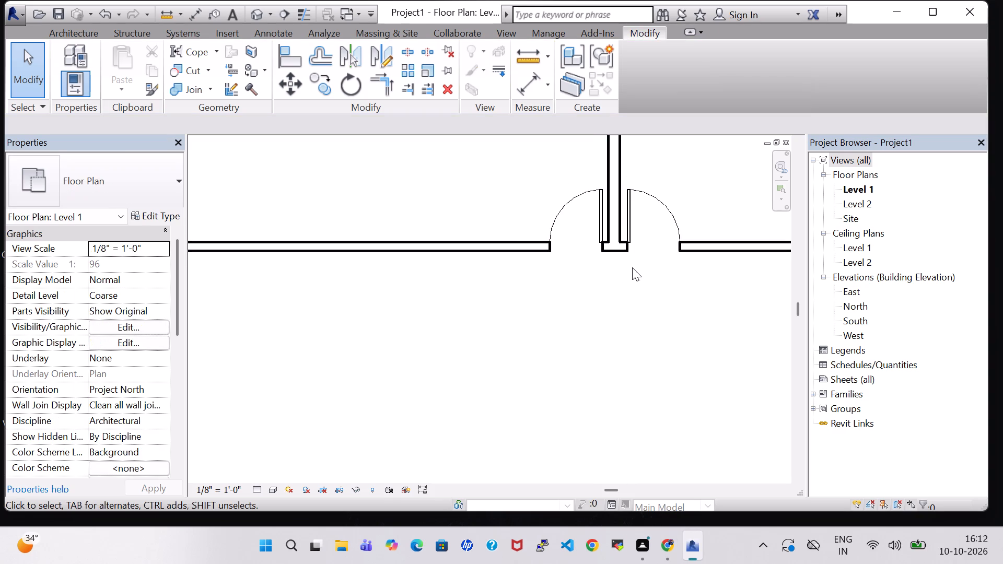
scroll(632, 267, "down", 2)
middle_click_drag(640, 337, 611, 201)
middle_click(611, 201)
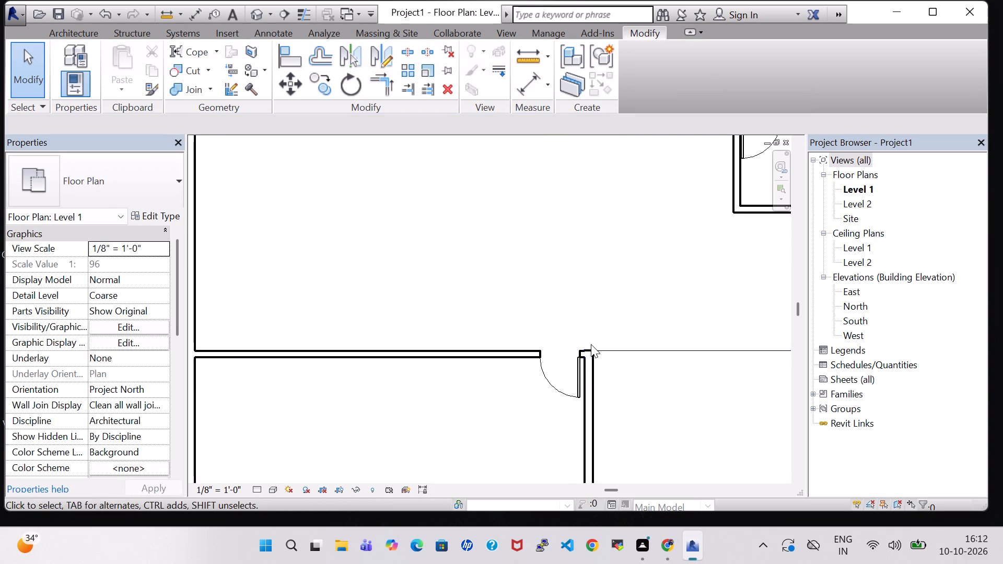
scroll(586, 350, "up", 10)
left_click(593, 354)
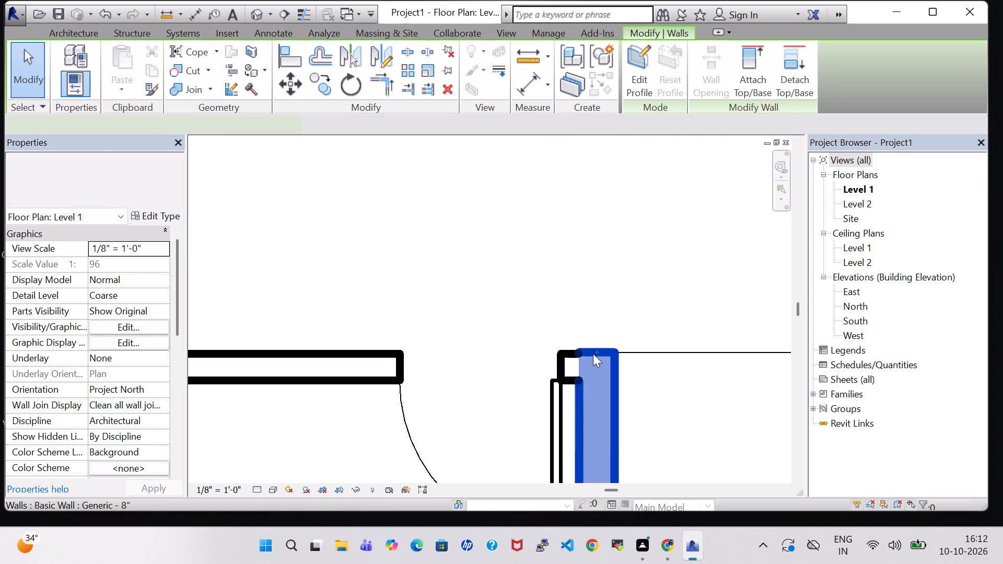
left_click(104, 173)
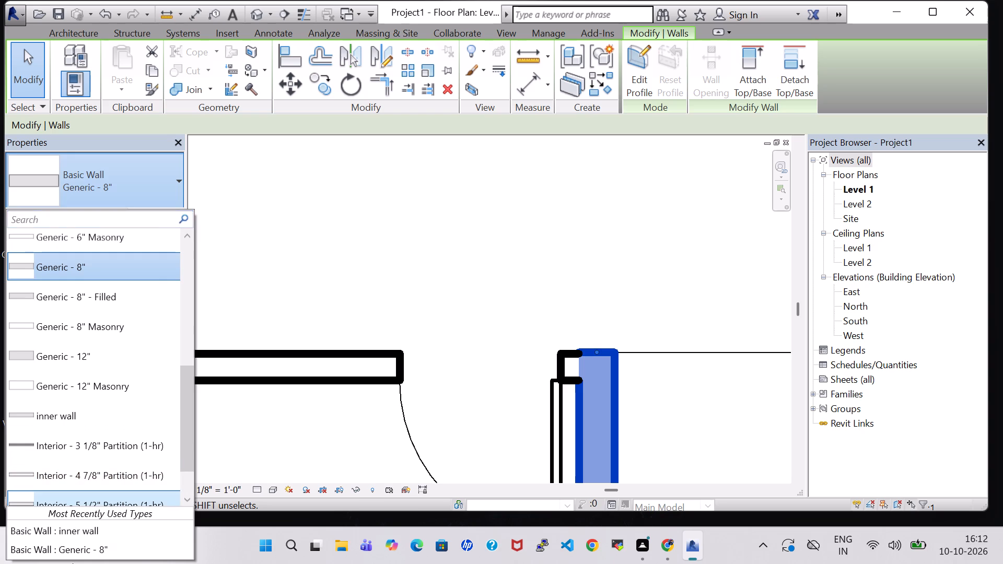
left_click(65, 530)
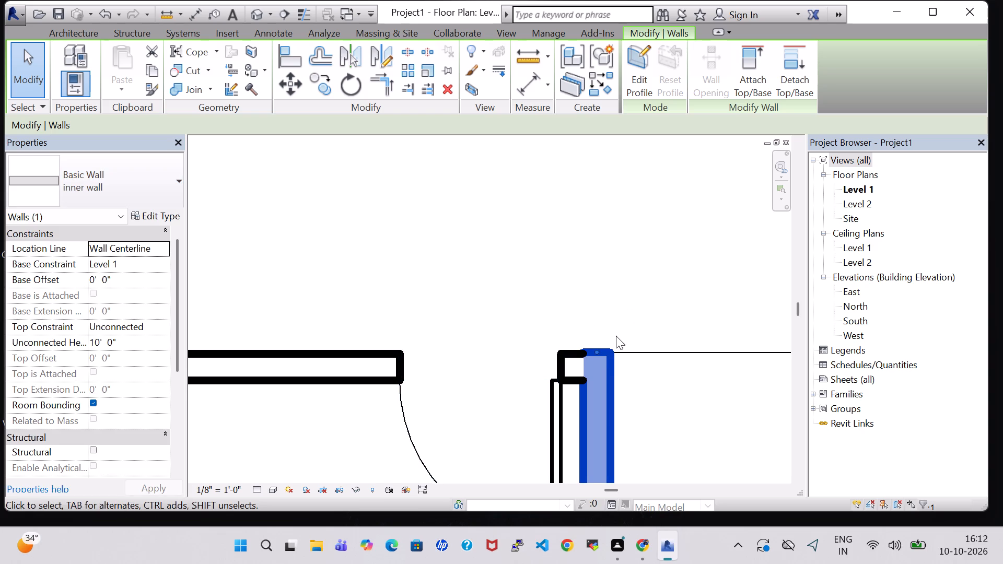
left_click(609, 313)
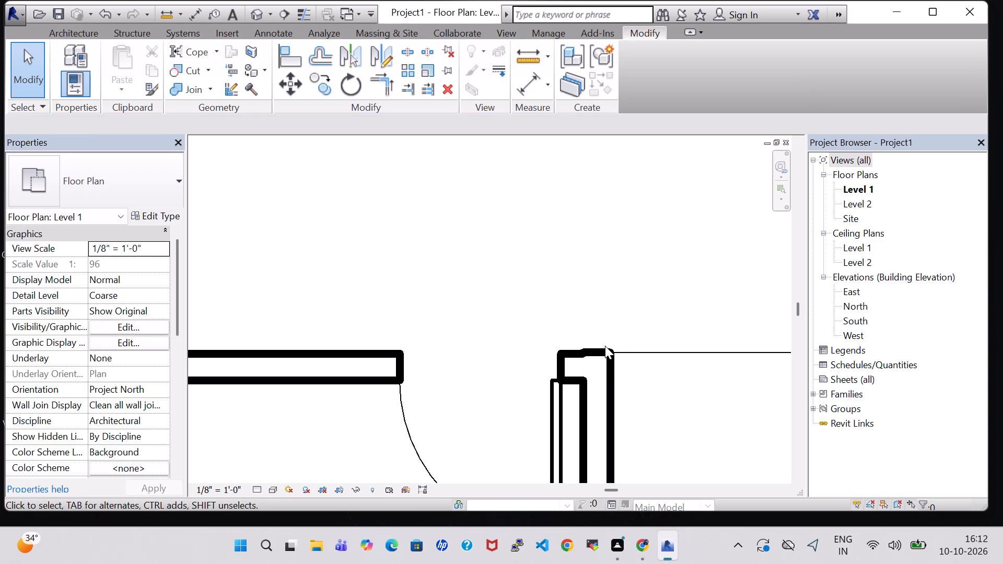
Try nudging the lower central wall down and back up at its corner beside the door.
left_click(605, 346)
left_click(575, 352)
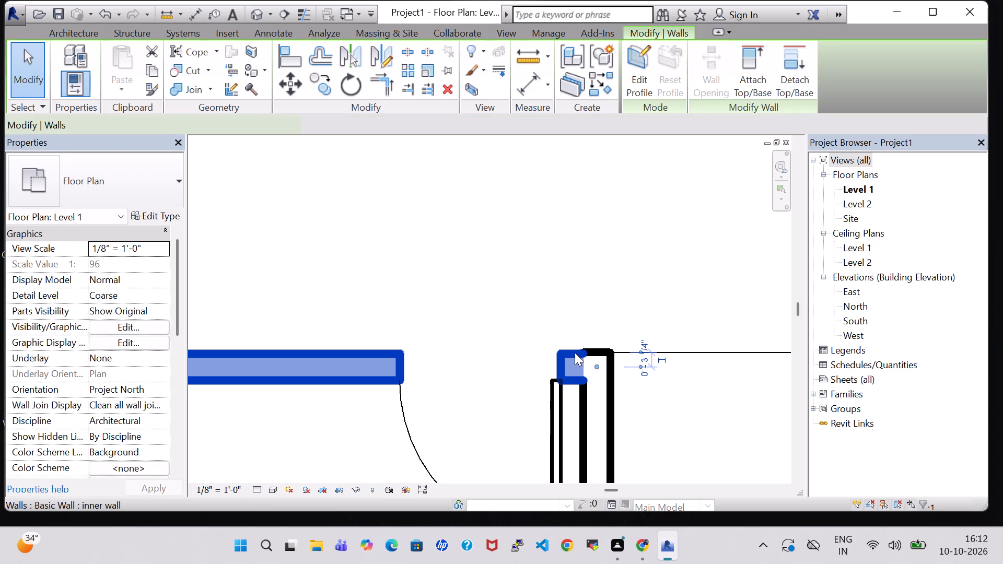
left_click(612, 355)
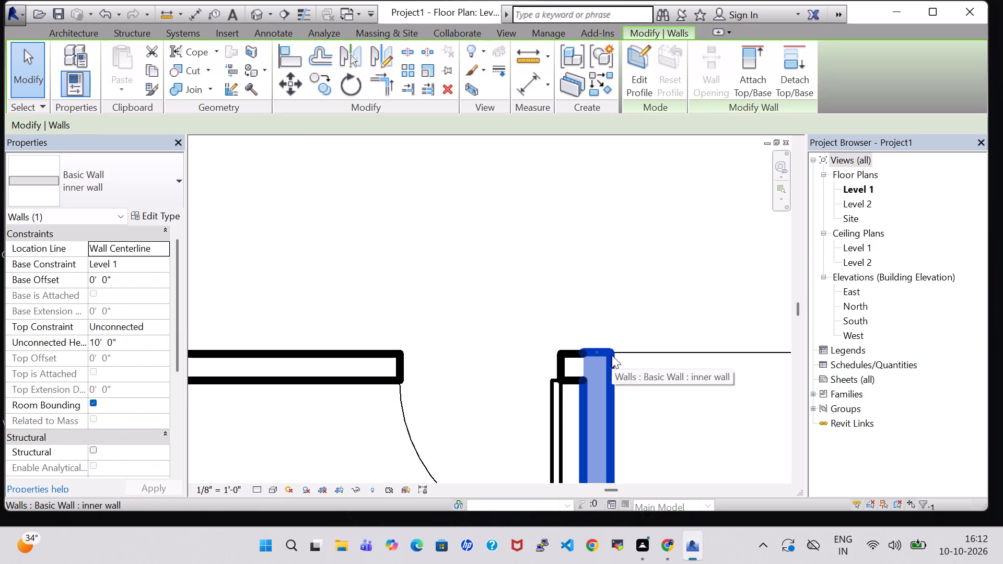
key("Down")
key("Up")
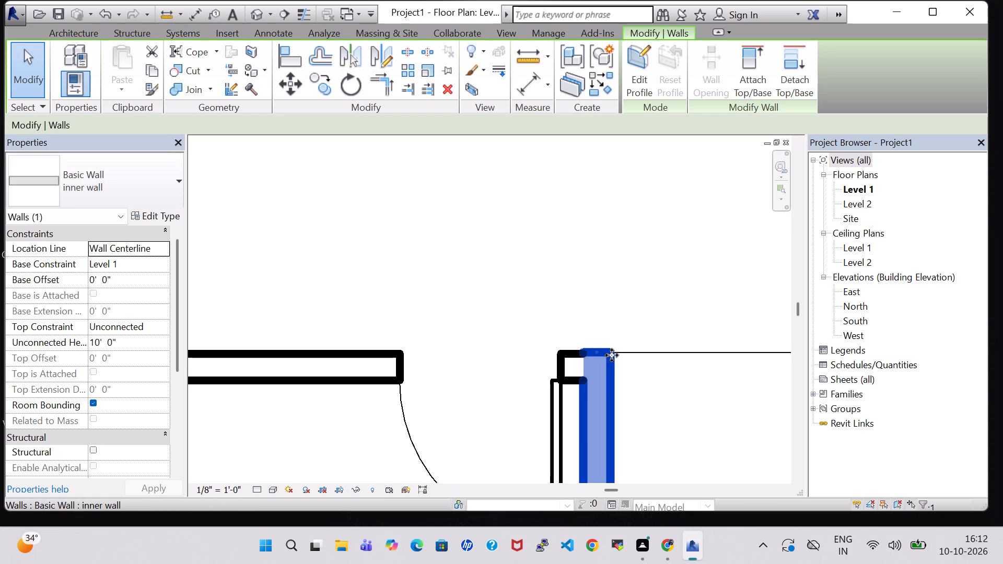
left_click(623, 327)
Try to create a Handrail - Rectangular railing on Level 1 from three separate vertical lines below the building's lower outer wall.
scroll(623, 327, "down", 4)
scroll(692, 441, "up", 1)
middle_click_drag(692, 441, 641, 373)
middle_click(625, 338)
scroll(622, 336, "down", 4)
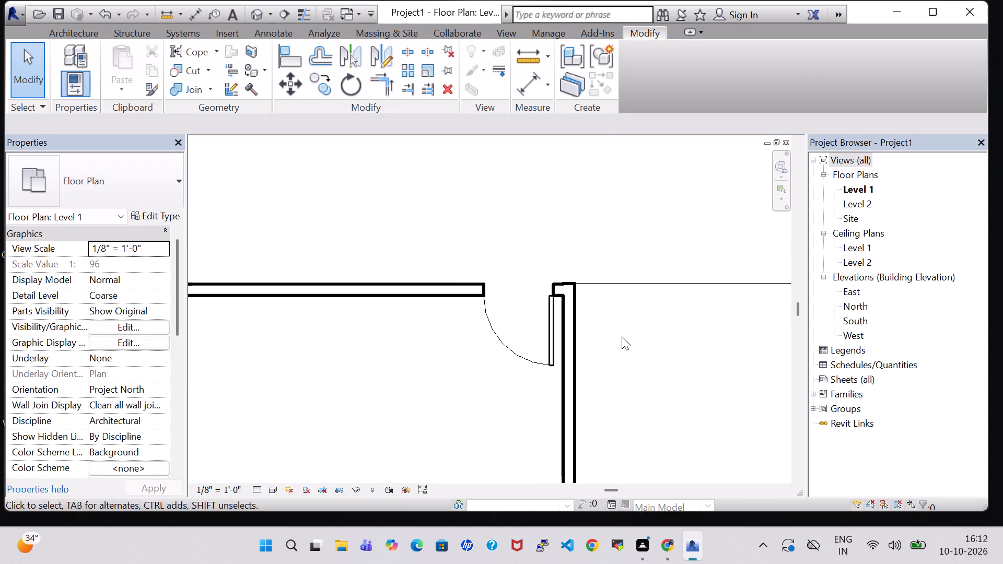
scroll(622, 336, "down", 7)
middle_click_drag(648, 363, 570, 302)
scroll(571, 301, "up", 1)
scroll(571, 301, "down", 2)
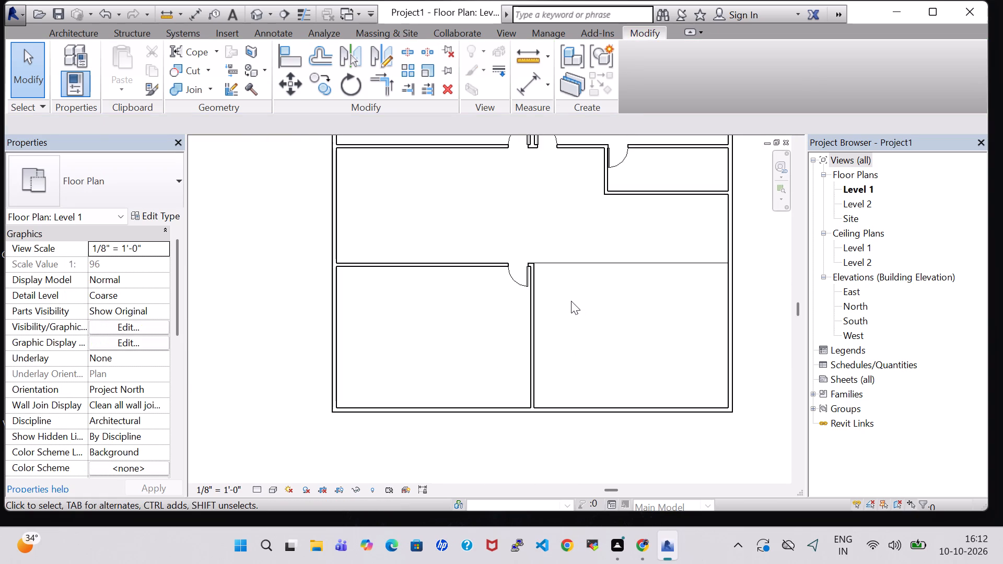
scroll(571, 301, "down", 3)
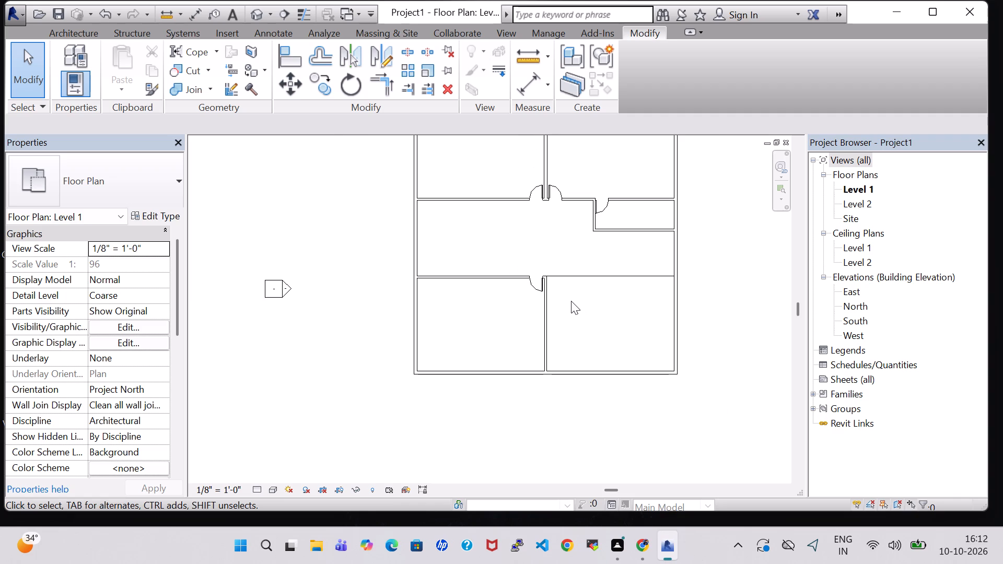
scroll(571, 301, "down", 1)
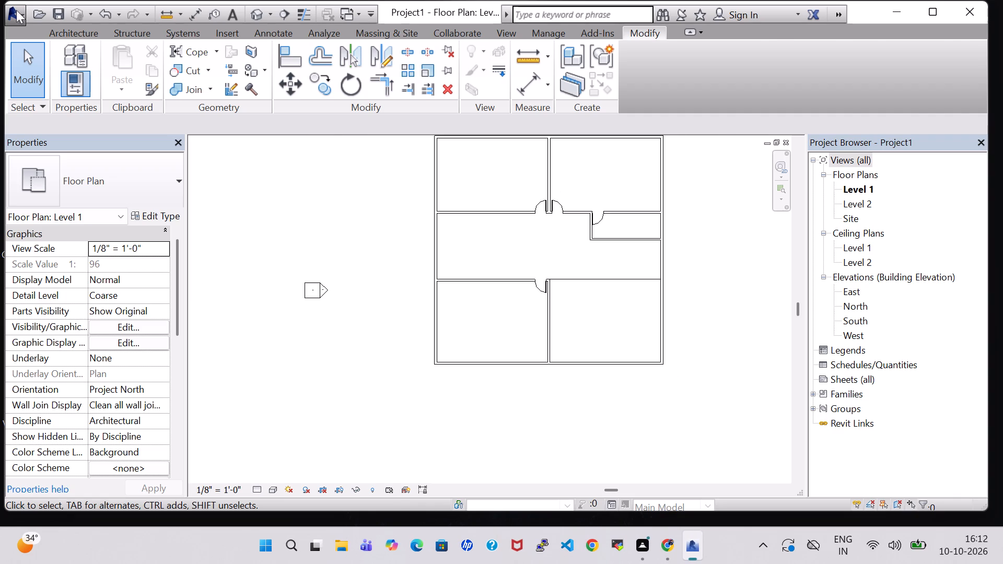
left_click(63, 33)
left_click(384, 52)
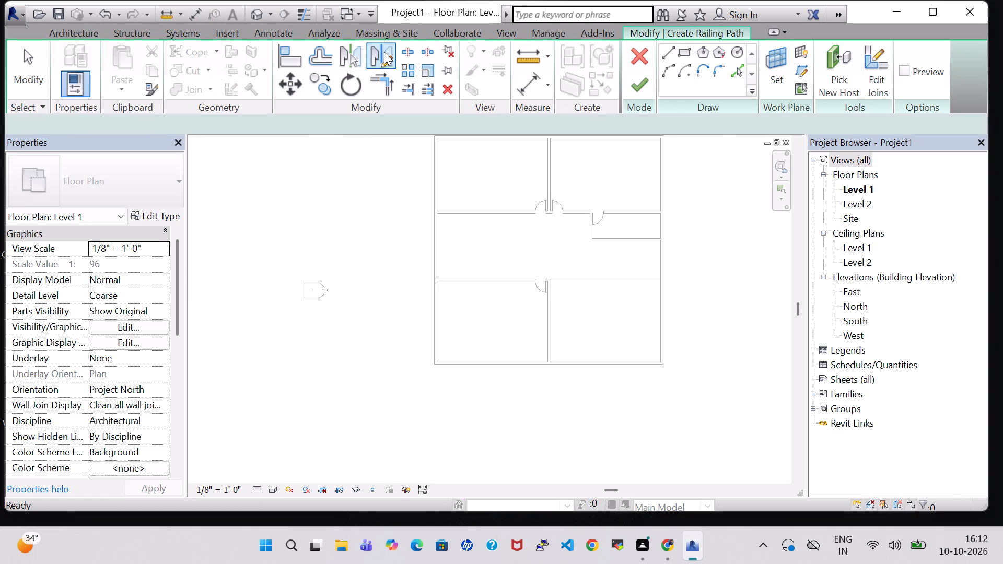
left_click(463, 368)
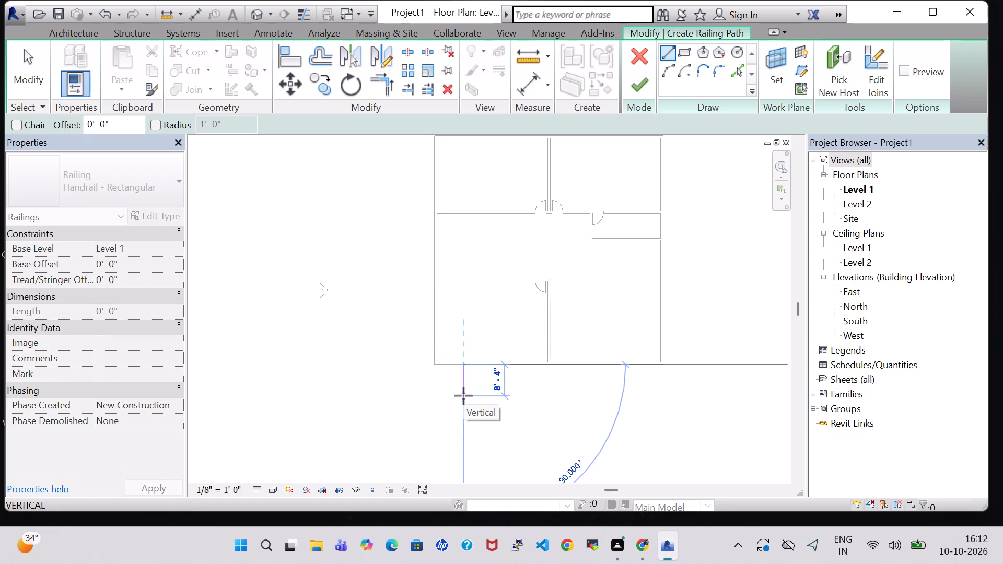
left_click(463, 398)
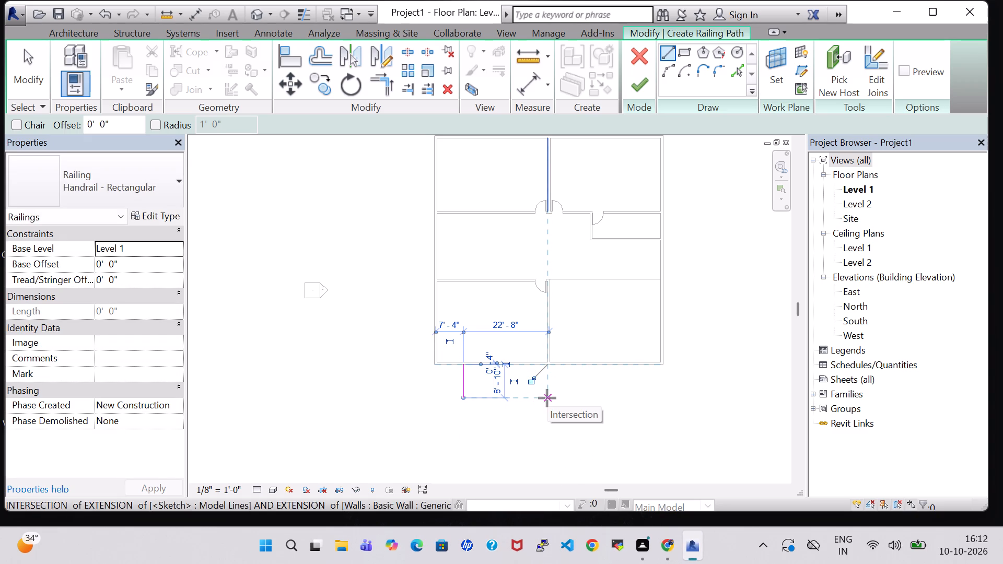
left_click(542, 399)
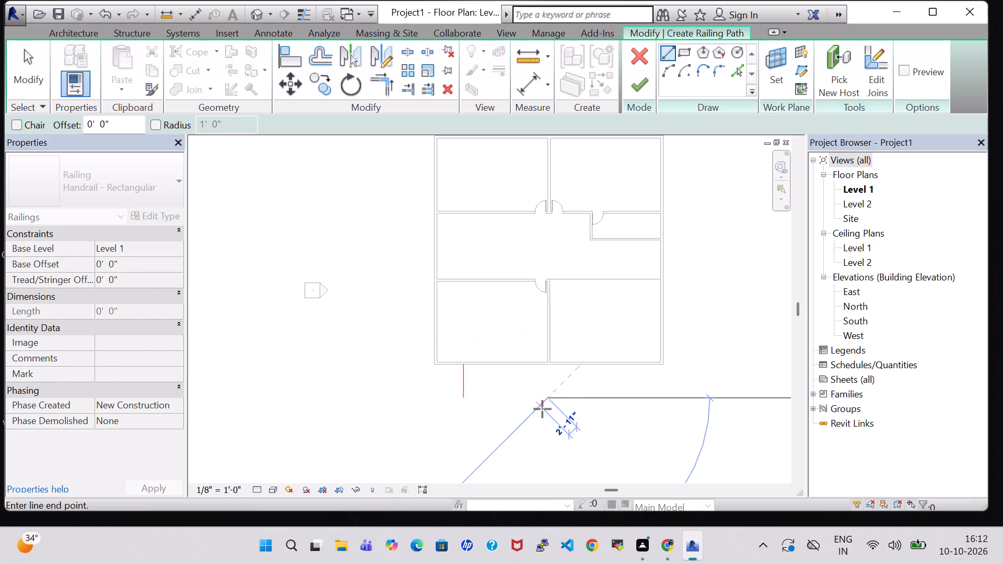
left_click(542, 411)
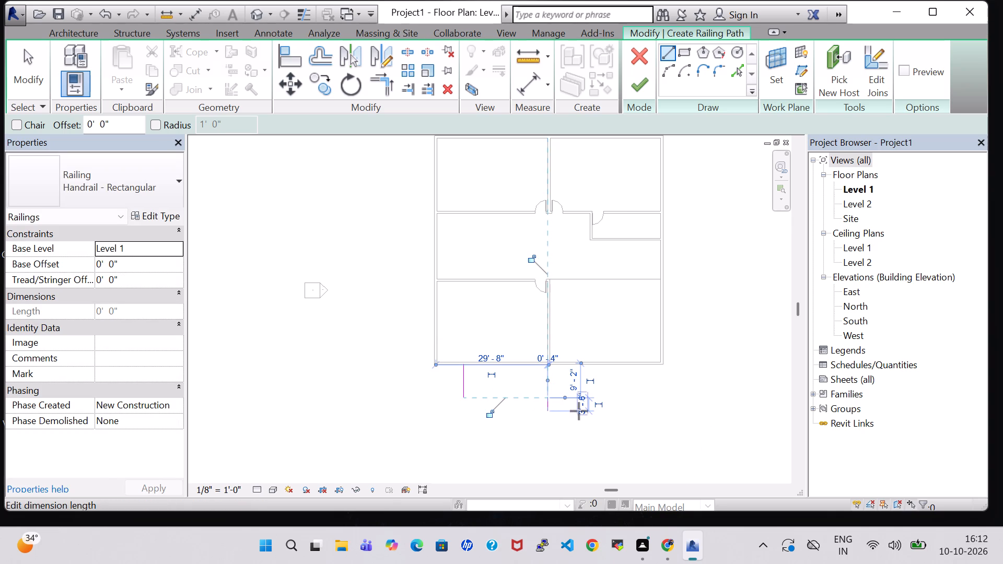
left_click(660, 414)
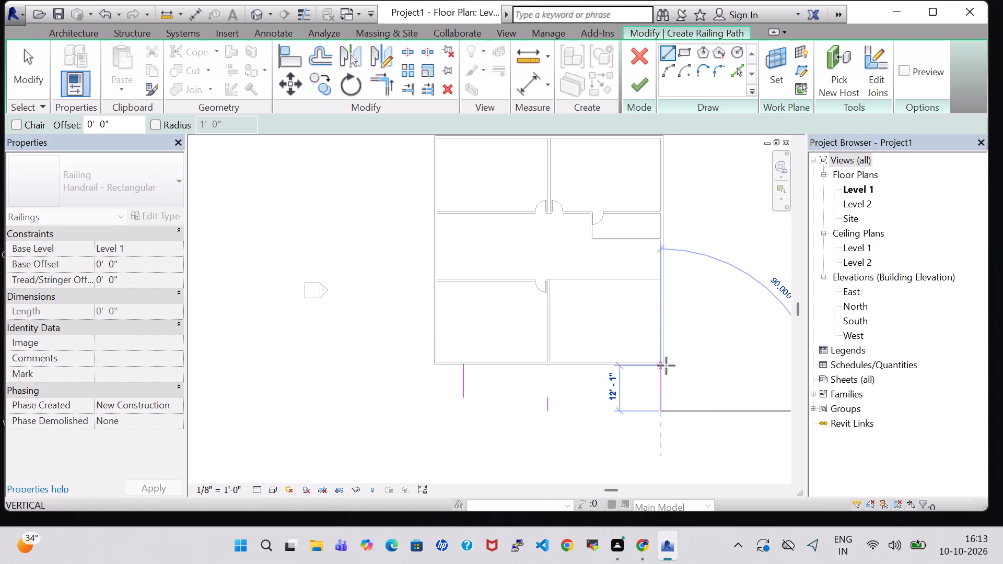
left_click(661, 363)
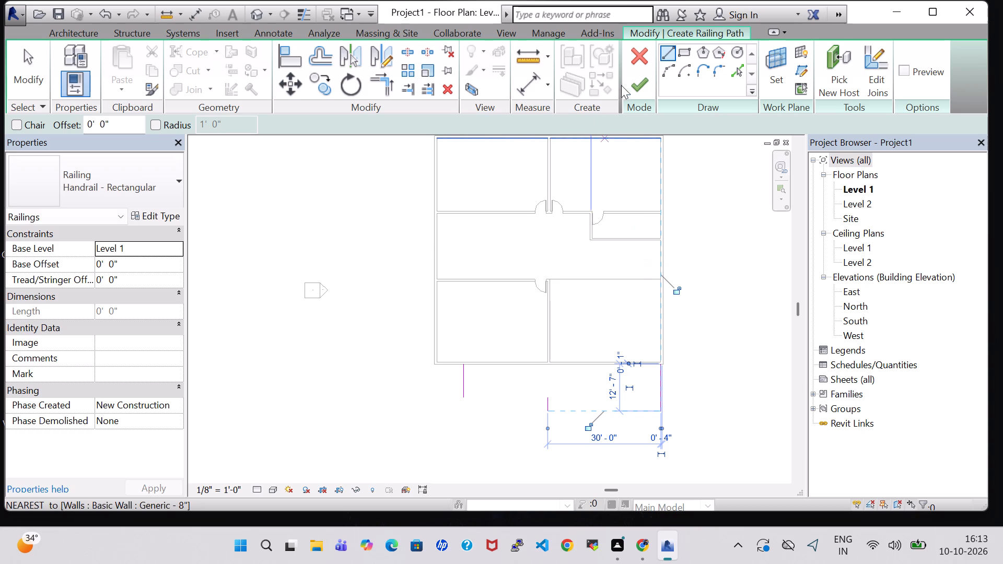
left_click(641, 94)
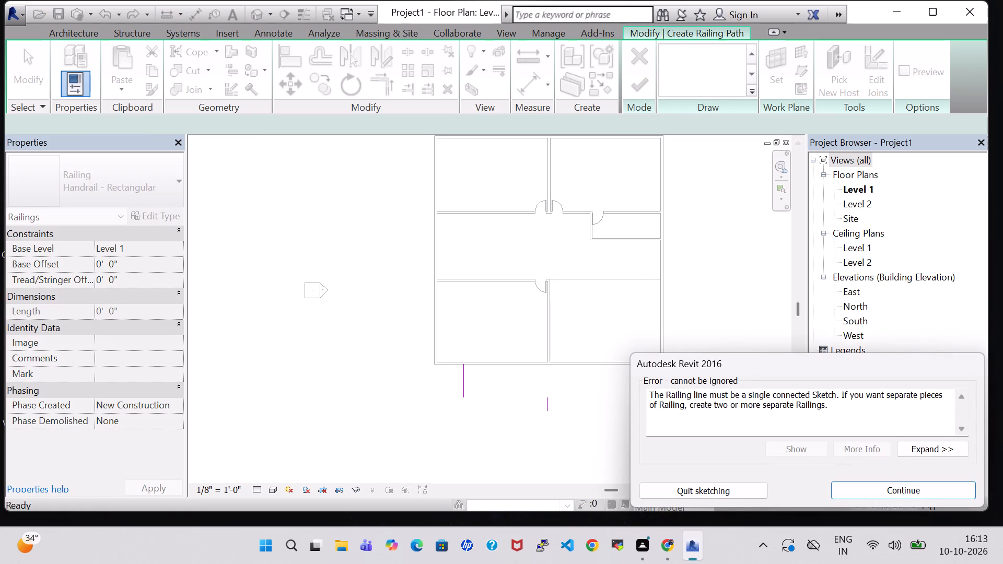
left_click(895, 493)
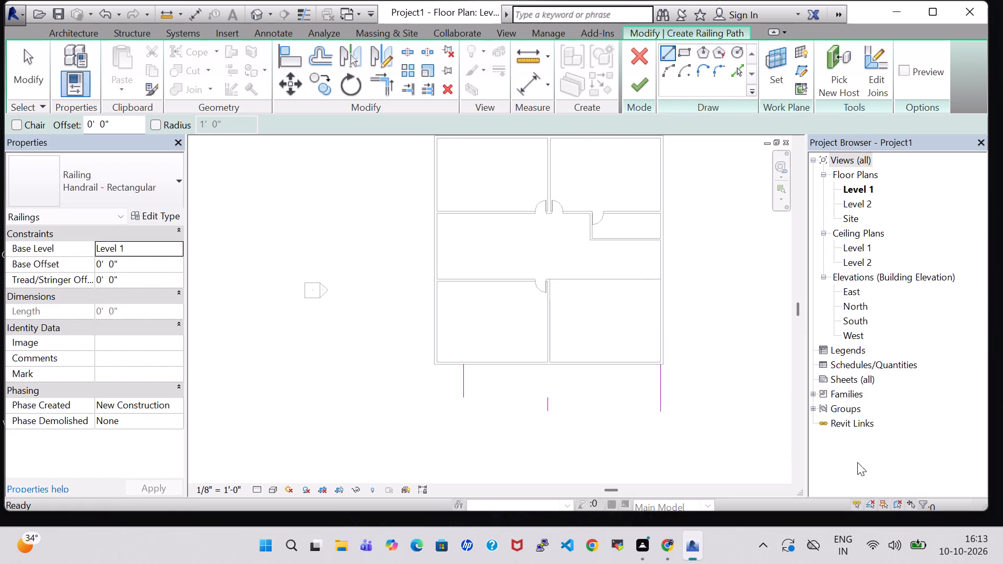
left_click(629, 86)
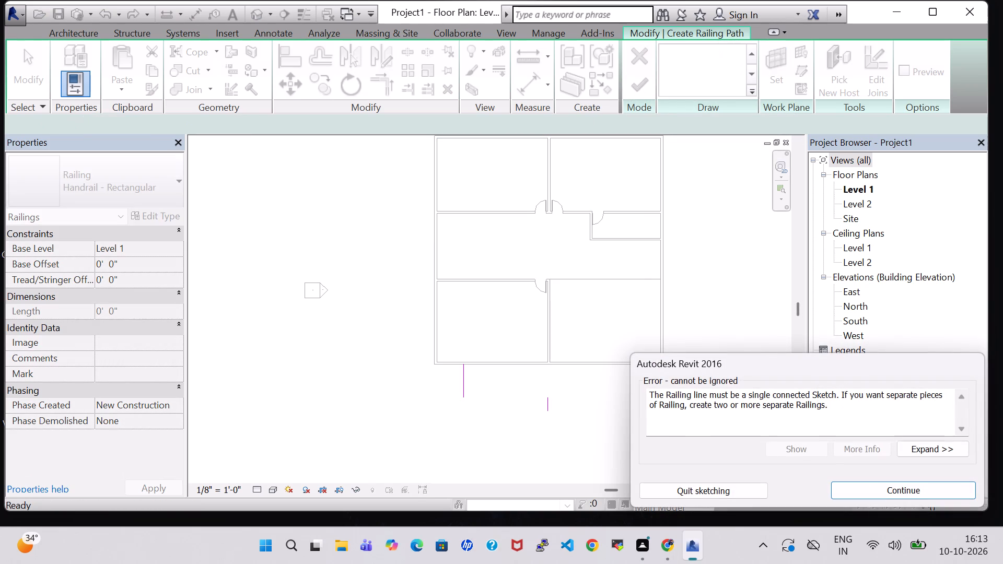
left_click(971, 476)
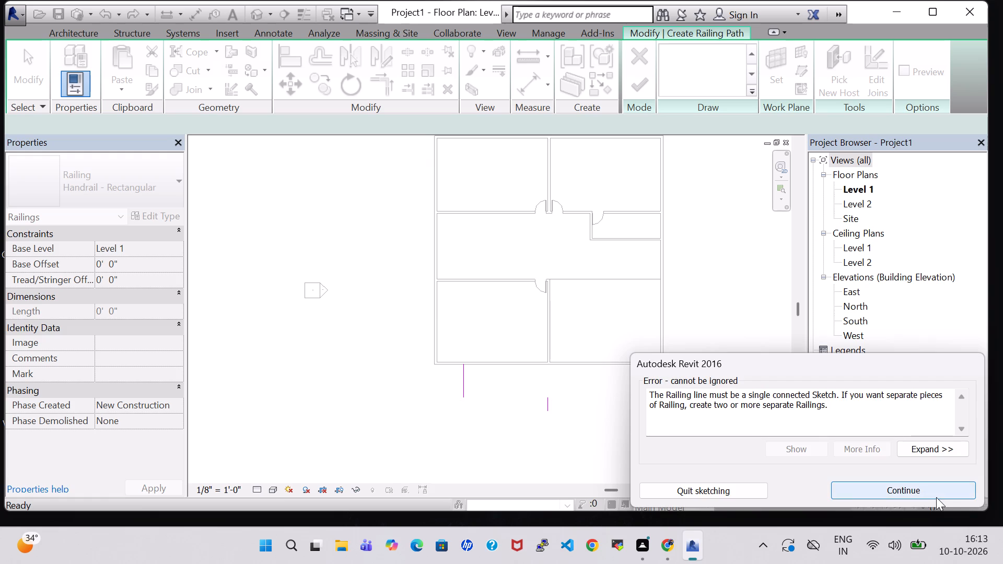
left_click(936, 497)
View the model in 3D, comparing the Realistic and Shaded visual styles and ending on Realistic.
left_click(262, 8)
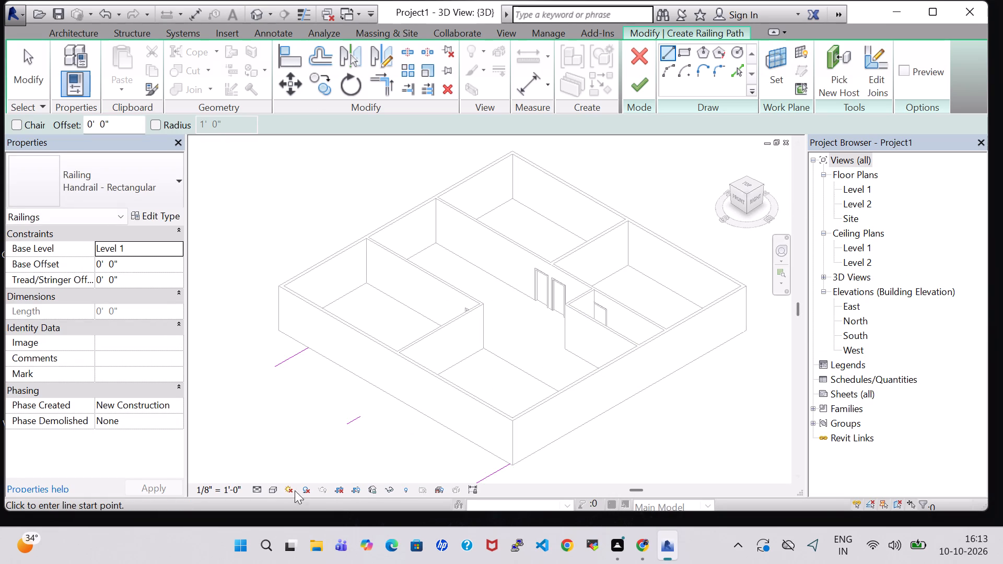
left_click(271, 486)
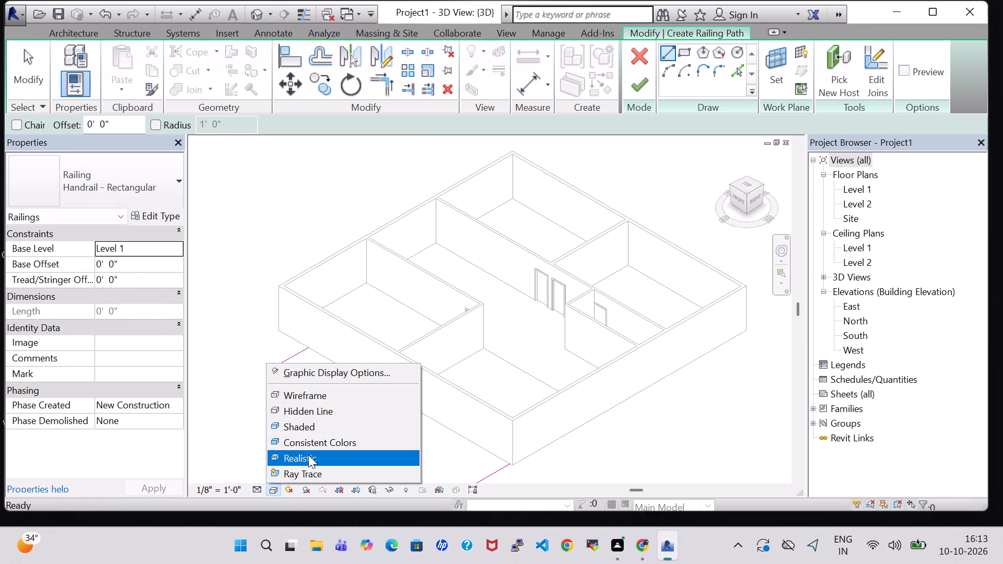
left_click(308, 455)
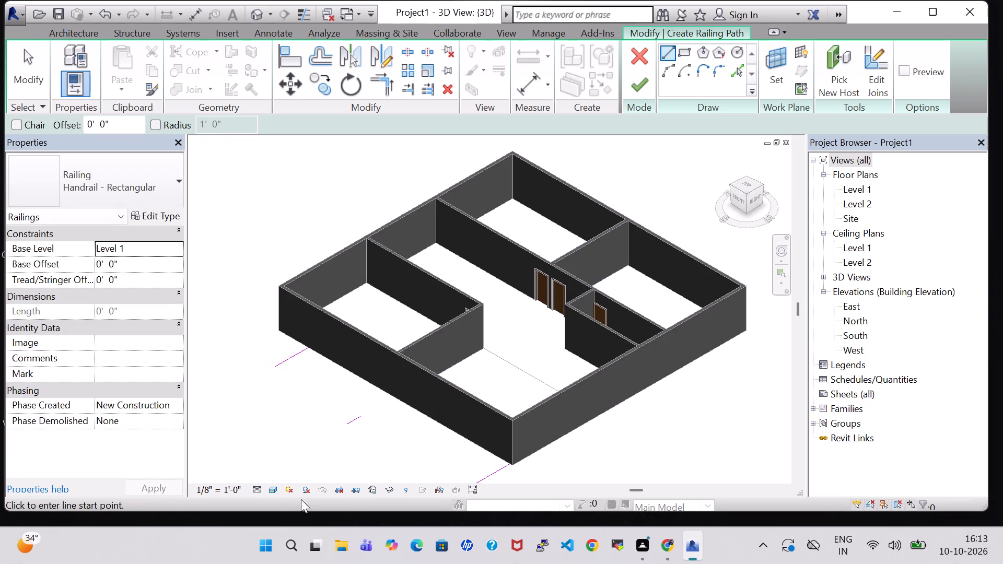
left_click(275, 489)
left_click(293, 422)
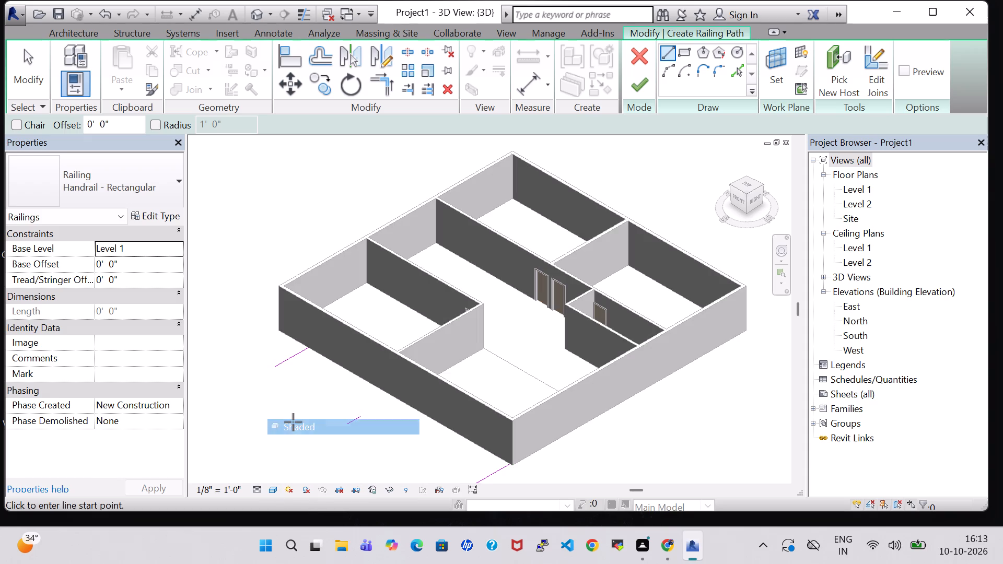
left_click(270, 491)
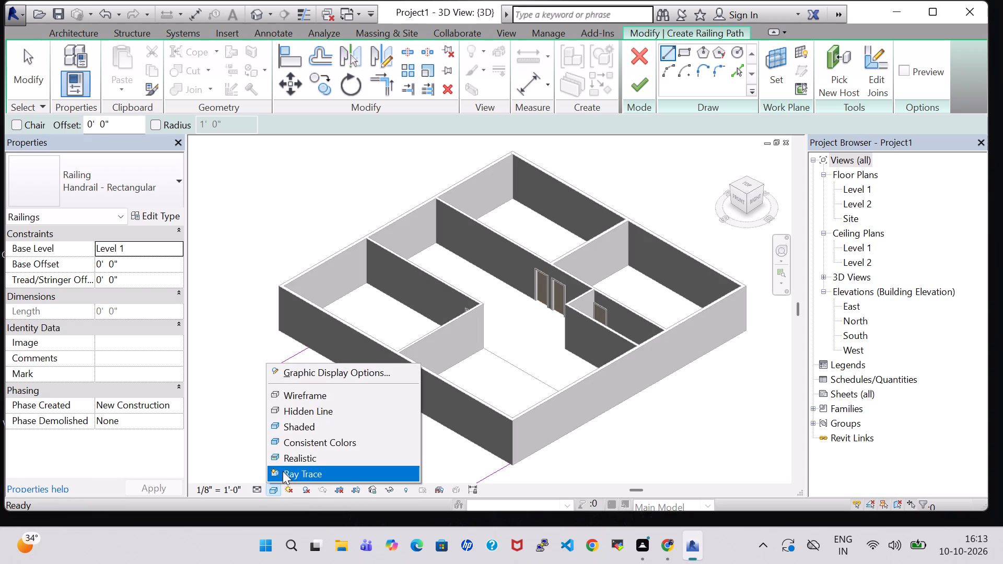
left_click(288, 460)
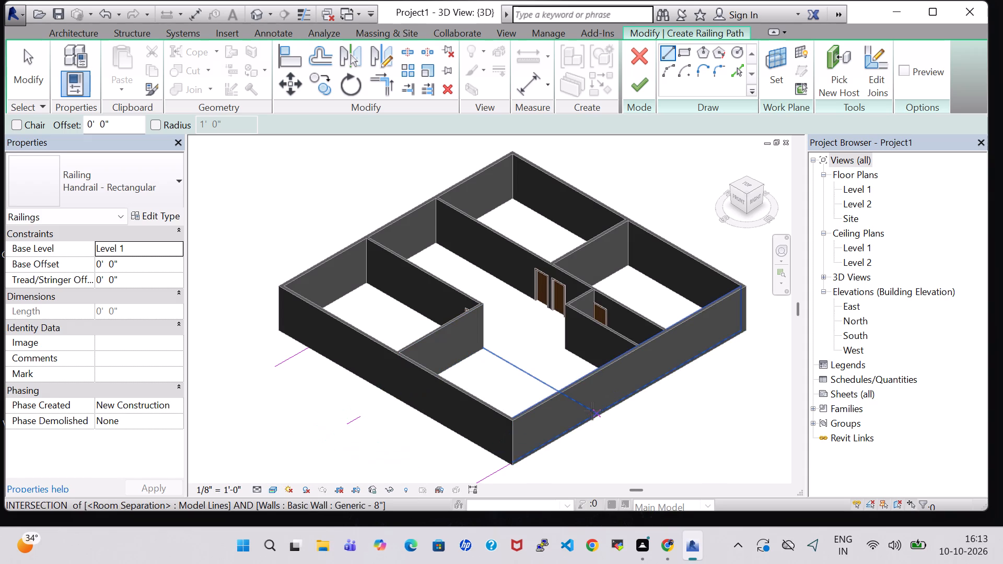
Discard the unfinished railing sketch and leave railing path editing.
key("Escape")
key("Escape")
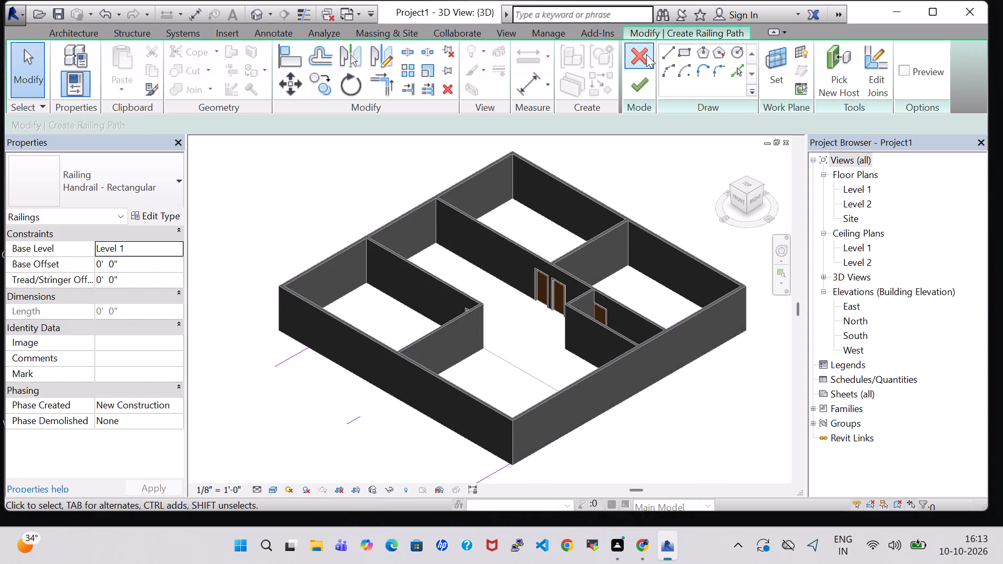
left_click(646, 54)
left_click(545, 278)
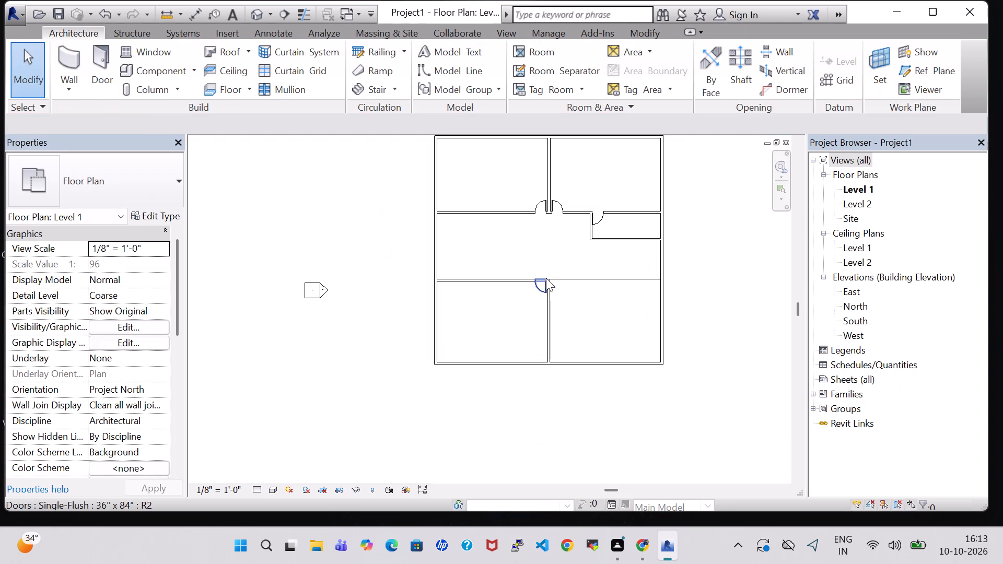
Draw a stepped room separation outline below the lower outer wall: about 8'-10" down, 23'-6" across, 2'-1" down, across, and up to the lower-right corner.
scroll(588, 403, "down", 1)
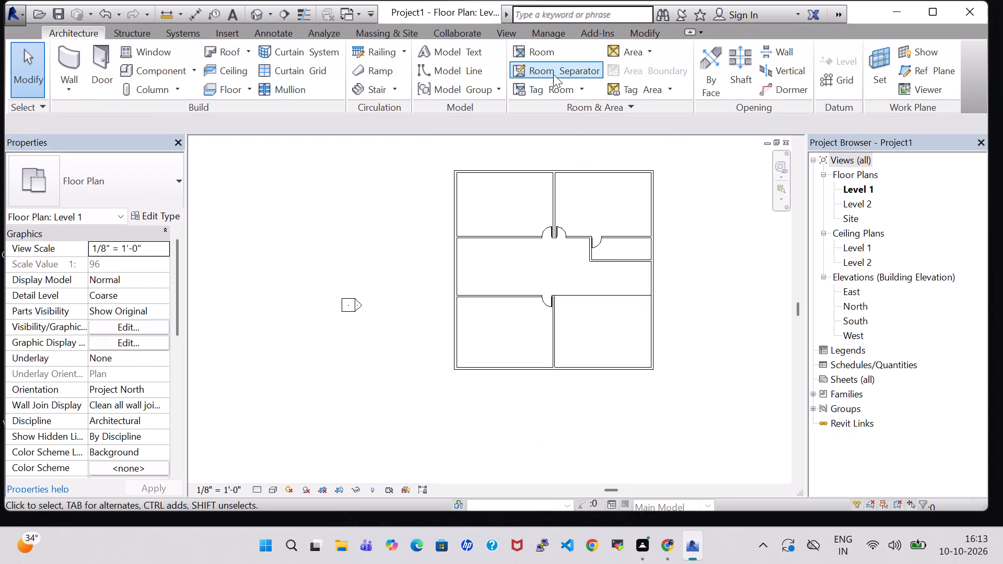
left_click(553, 74)
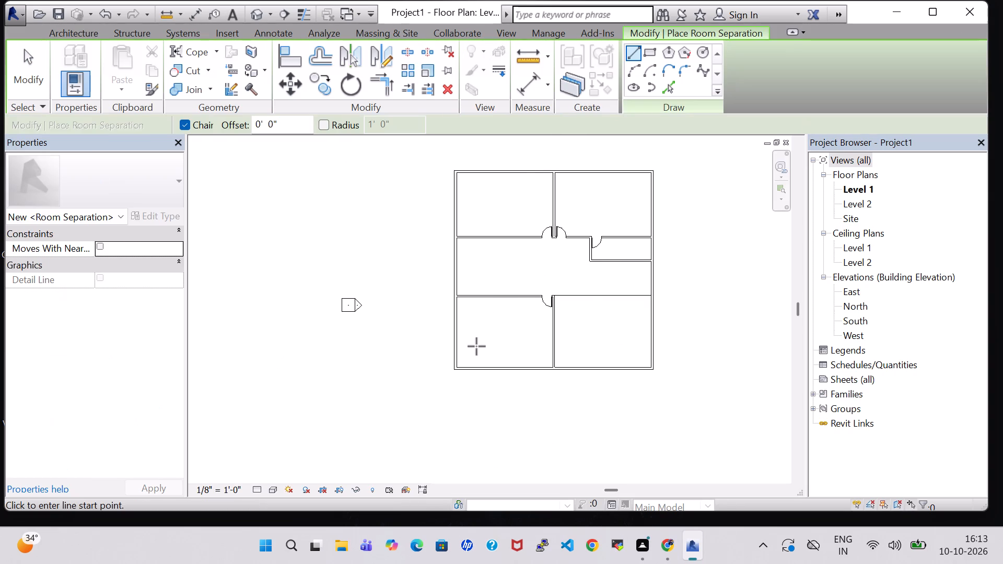
left_click(477, 369)
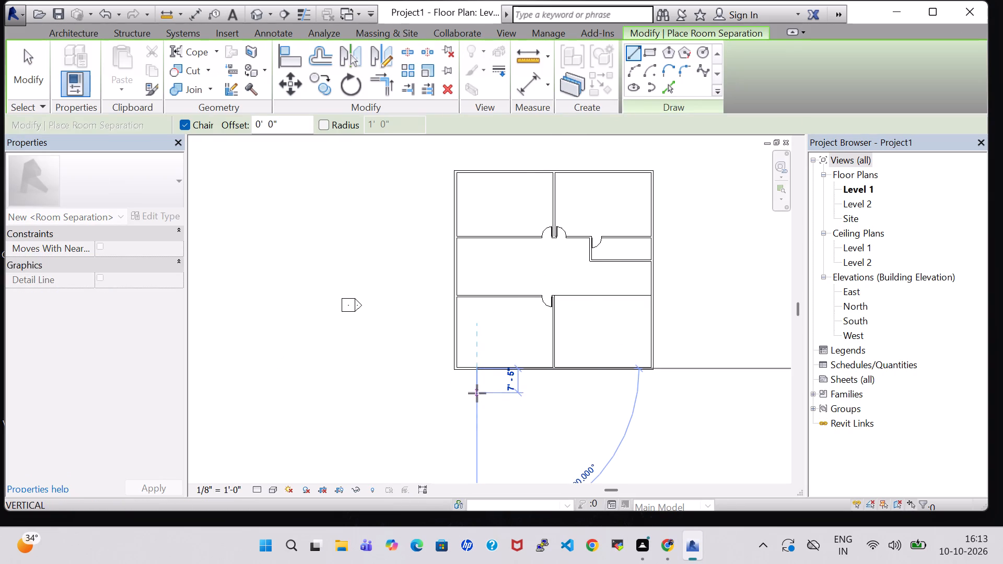
left_click(477, 397)
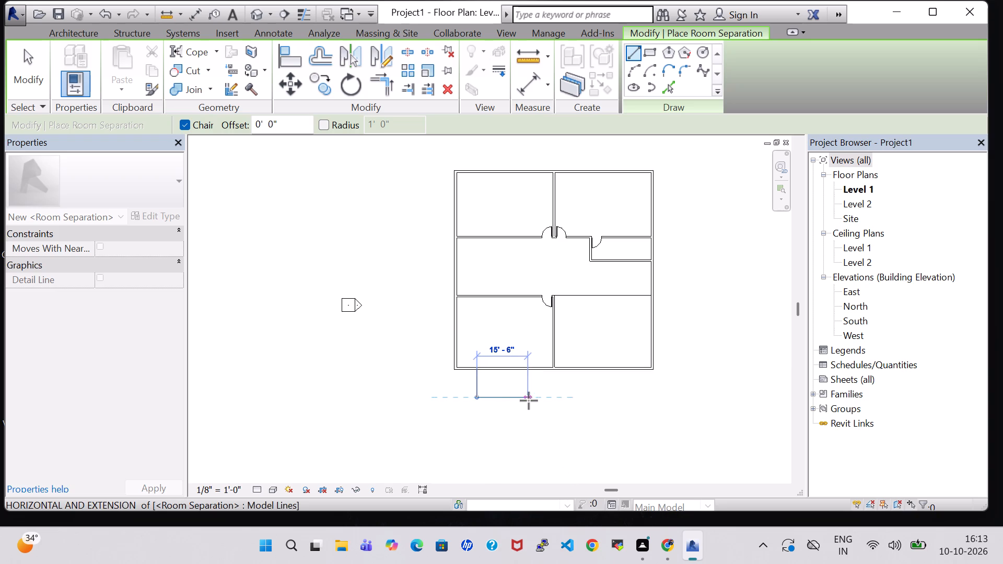
left_click(552, 398)
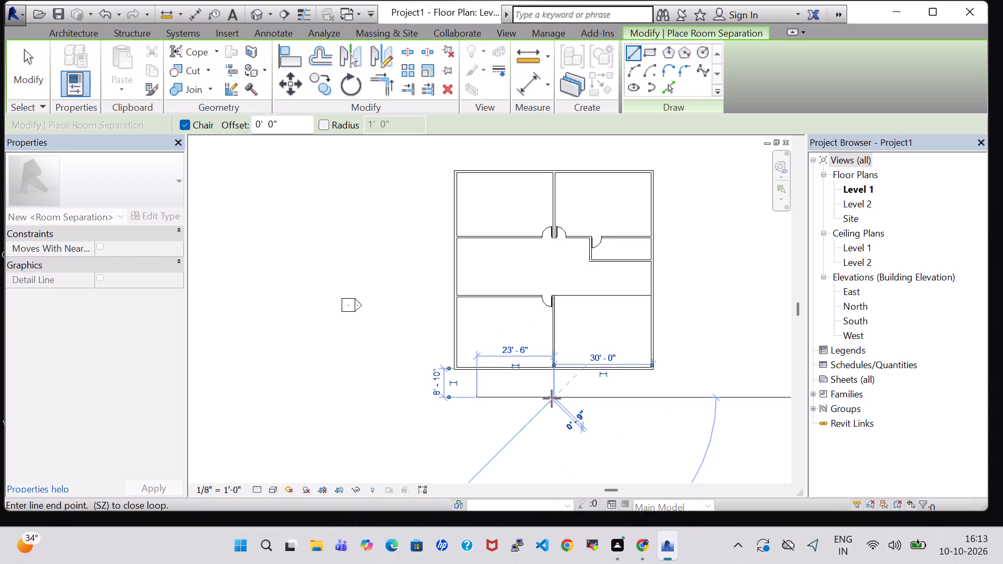
left_click(553, 404)
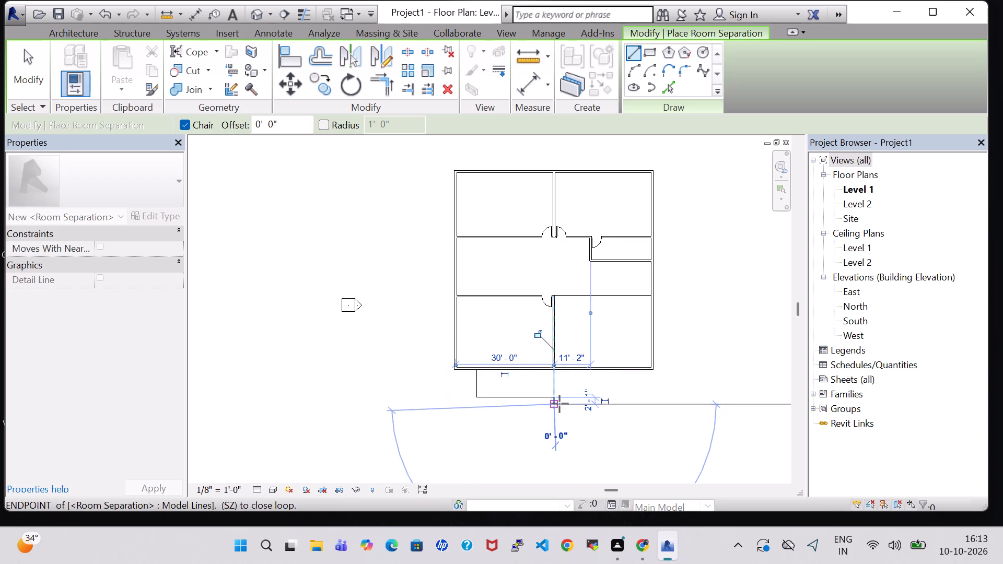
left_click(654, 404)
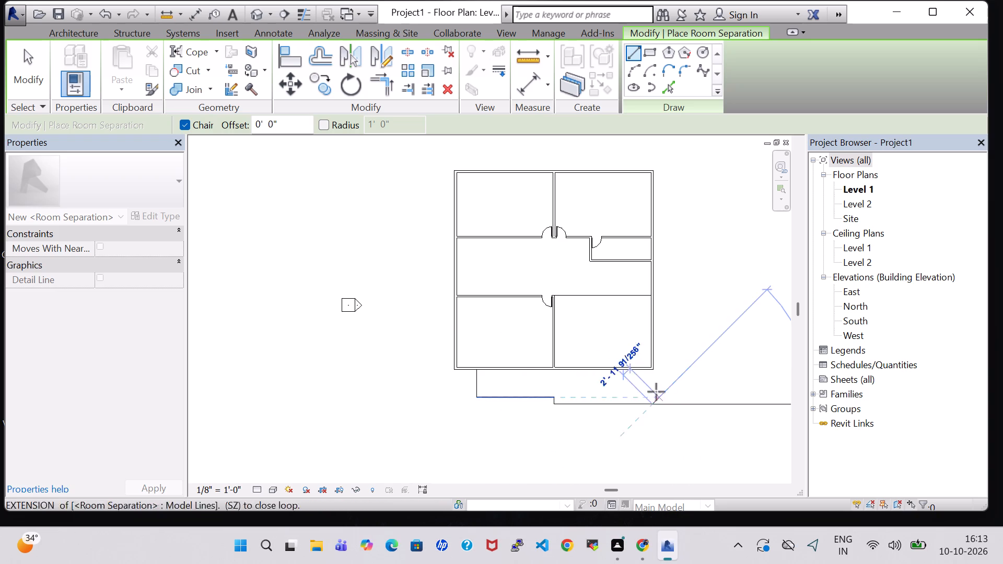
left_click(652, 367)
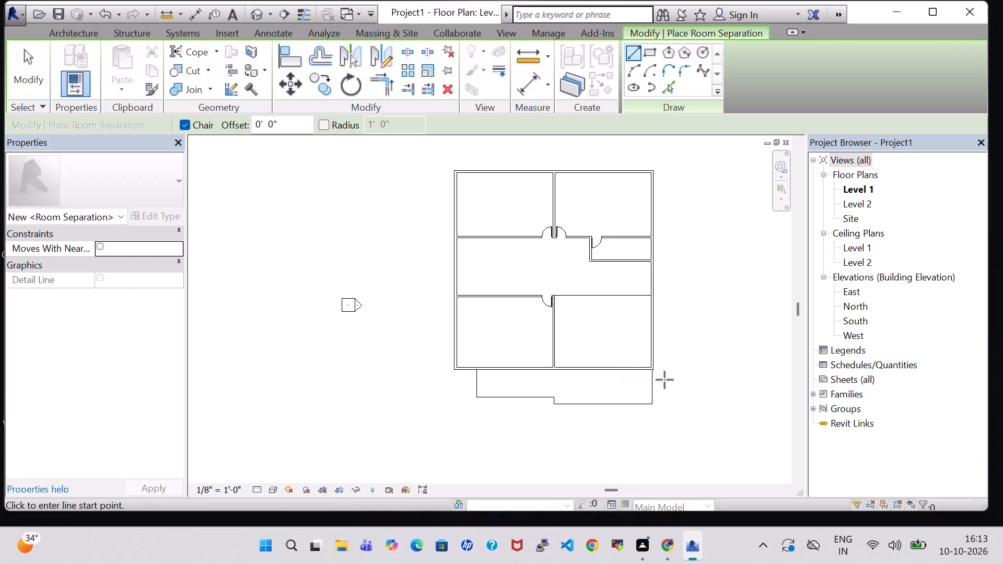
key("Escape")
key("Escape")
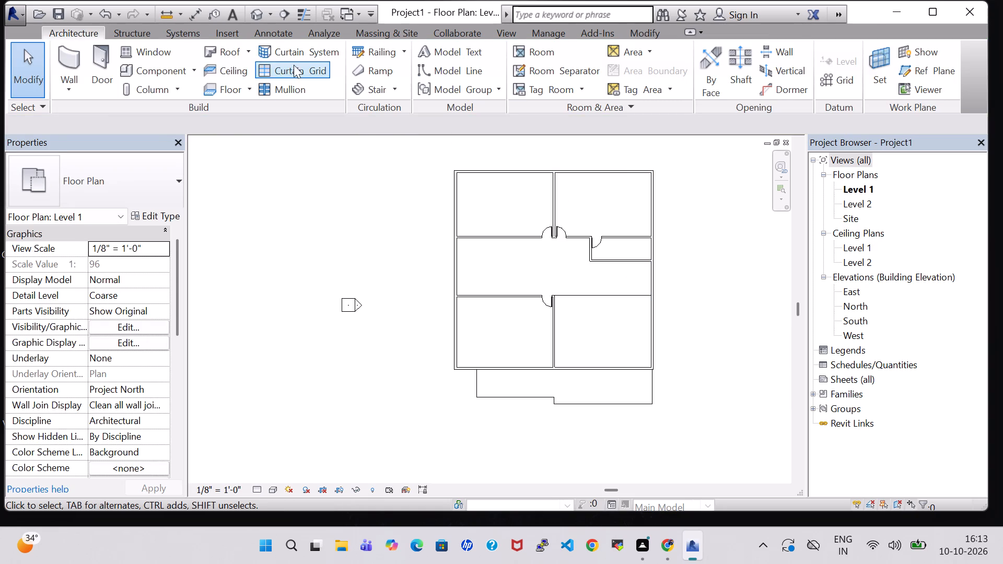
Create a Handrail - Rectangular railing about 8'-10" long on Level 1, along the first edge of the room separation outline running down from the wall.
left_click(371, 53)
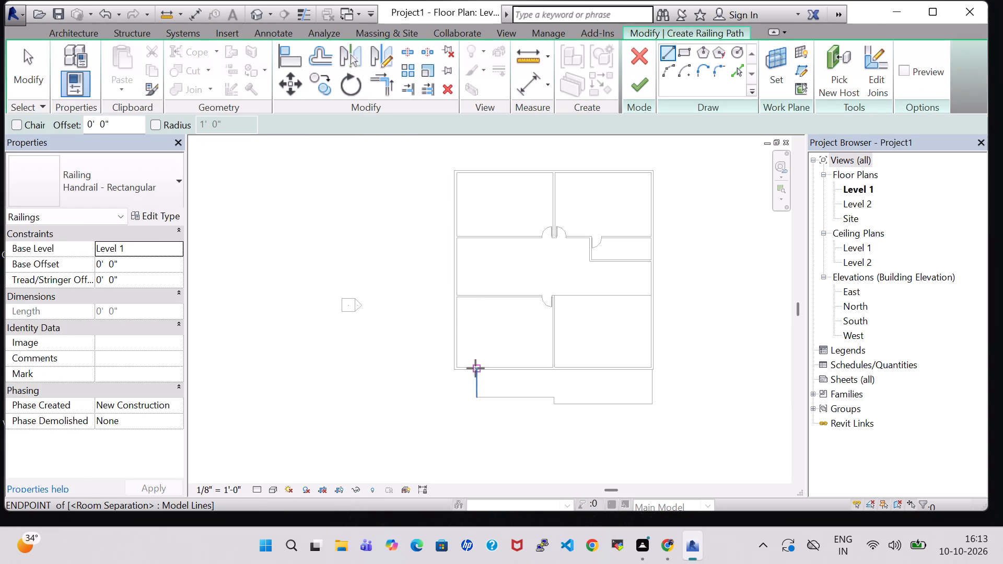
scroll(475, 368, "up", 6)
left_click(479, 369)
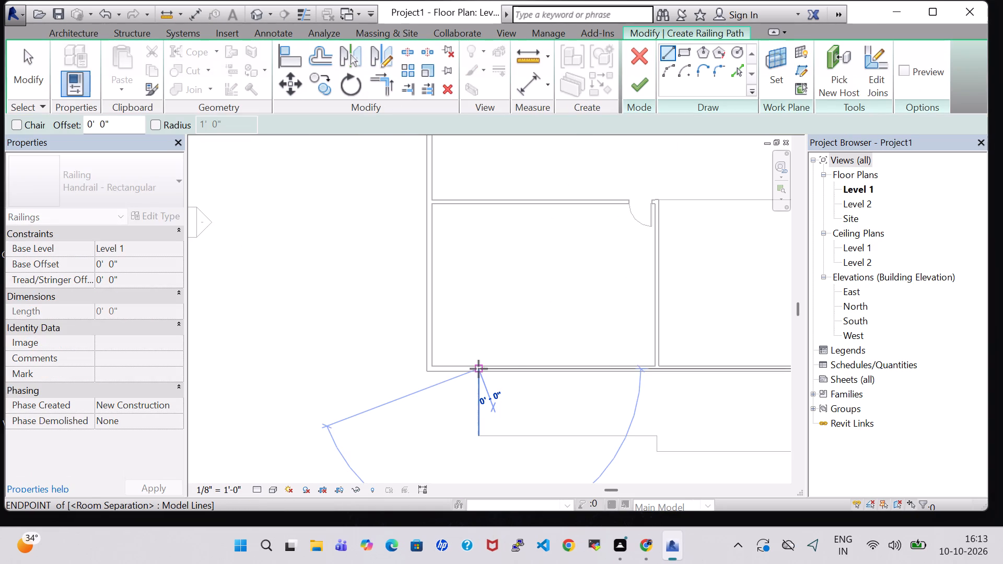
left_click(480, 437)
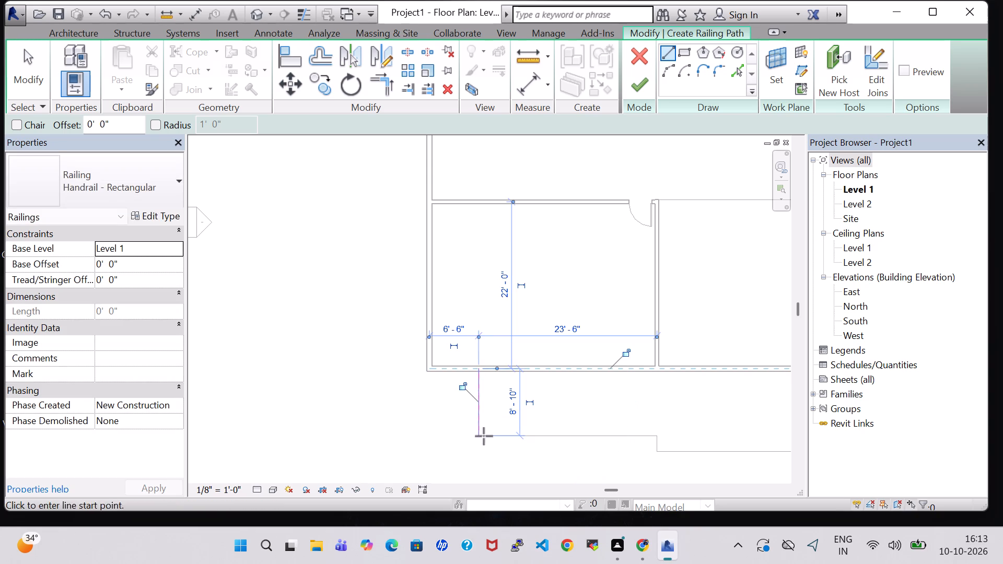
left_click(655, 438)
left_click(626, 92)
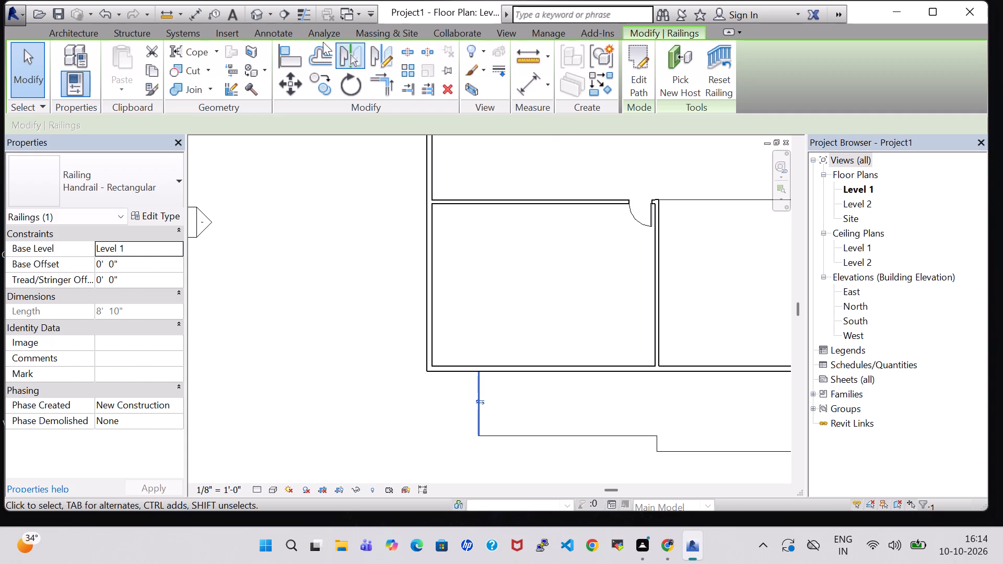
View the model in 3D and examine the new railing from several angles.
left_click(257, 14)
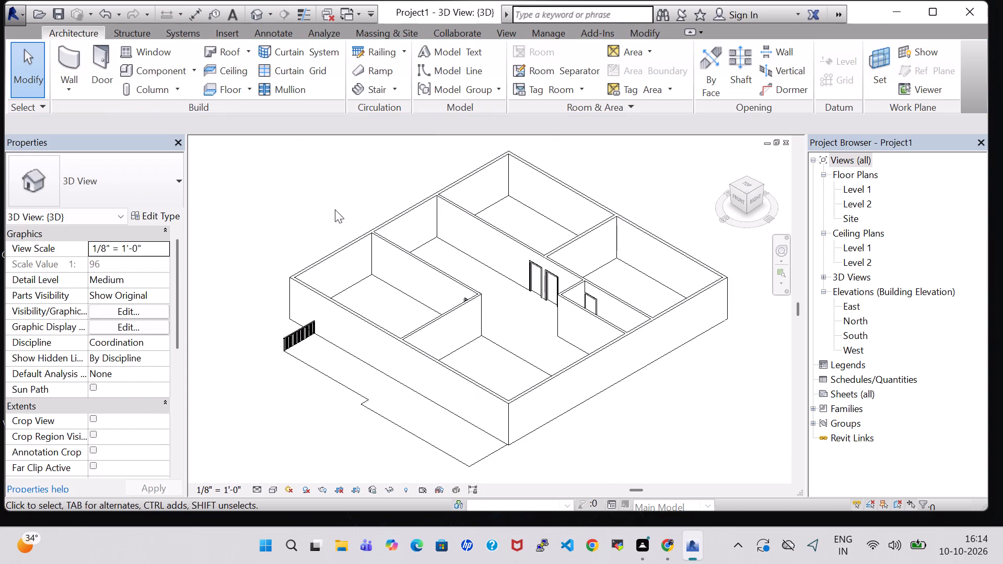
scroll(333, 252, "up", 5)
middle_click_drag(248, 221, 309, 198, "shift")
scroll(296, 211, "up", 1, "shift")
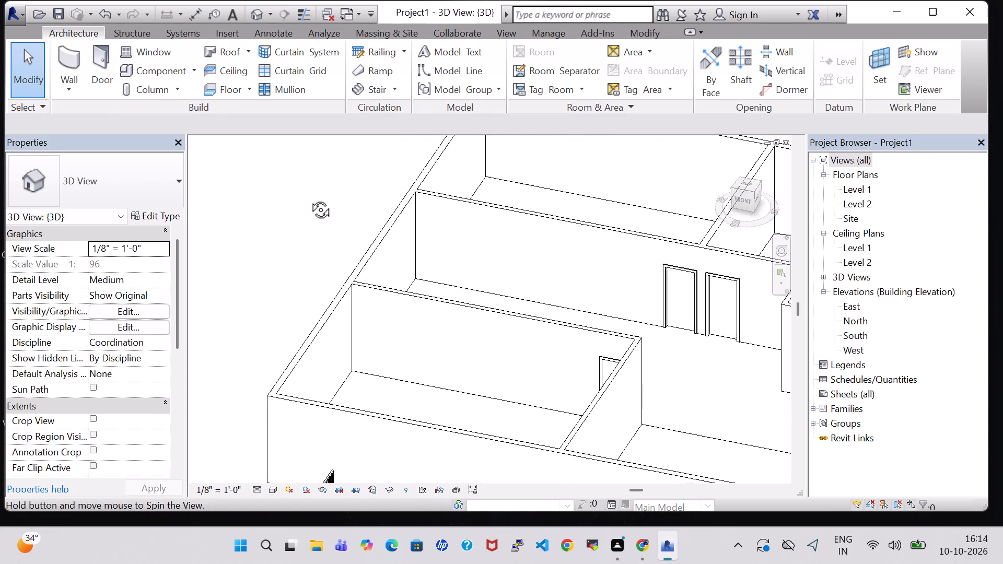
middle_click_drag(309, 198, 316, 189, "shift")
scroll(335, 275, "down", 4)
middle_click_drag(376, 446, 459, 340, "shift")
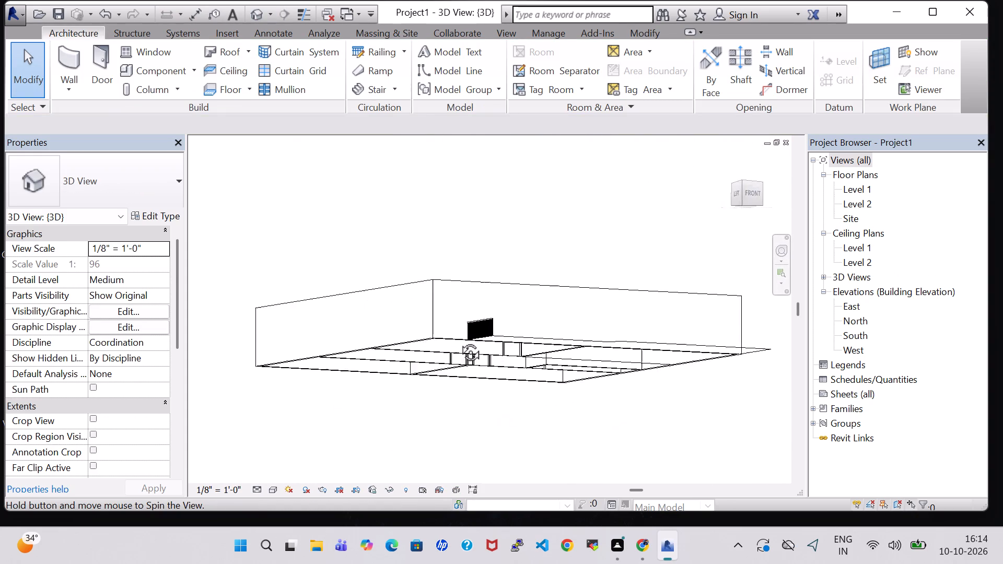
middle_click_drag(459, 340, 331, 443, "shift")
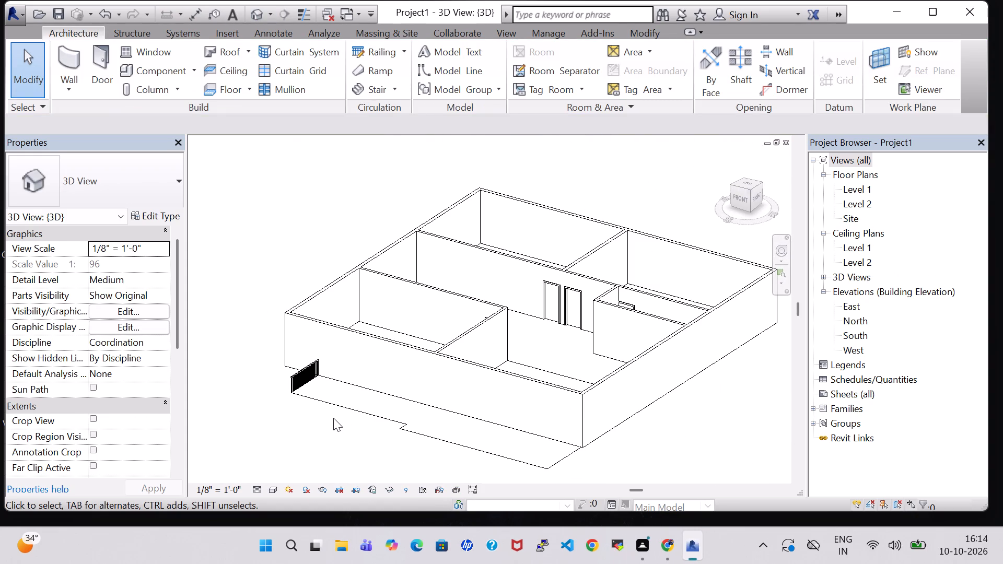
Create a second Handrail - Rectangular railing about 23'-6" long, from the first railing's outer end to the step in the room separation outline.
left_click(372, 55)
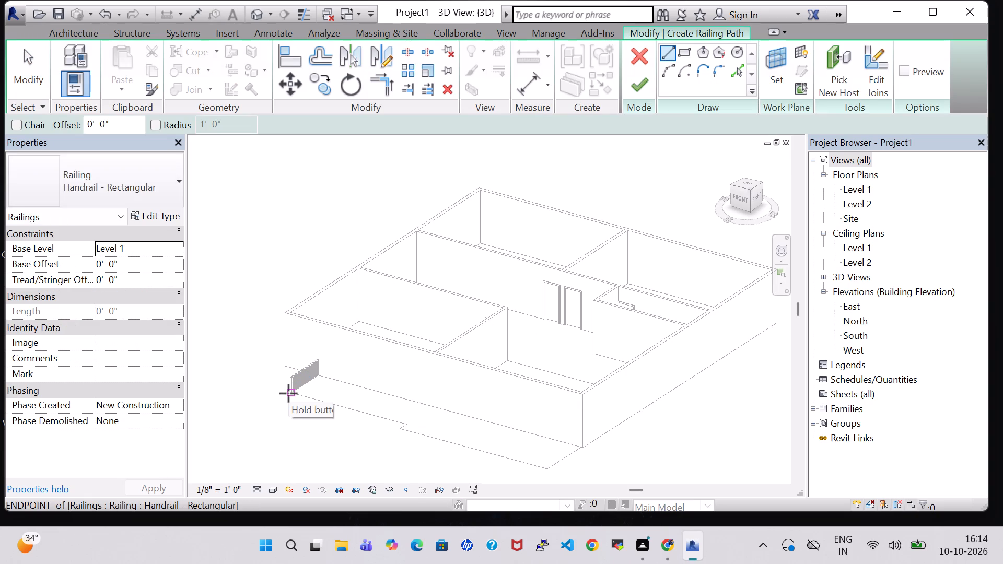
left_click(294, 392)
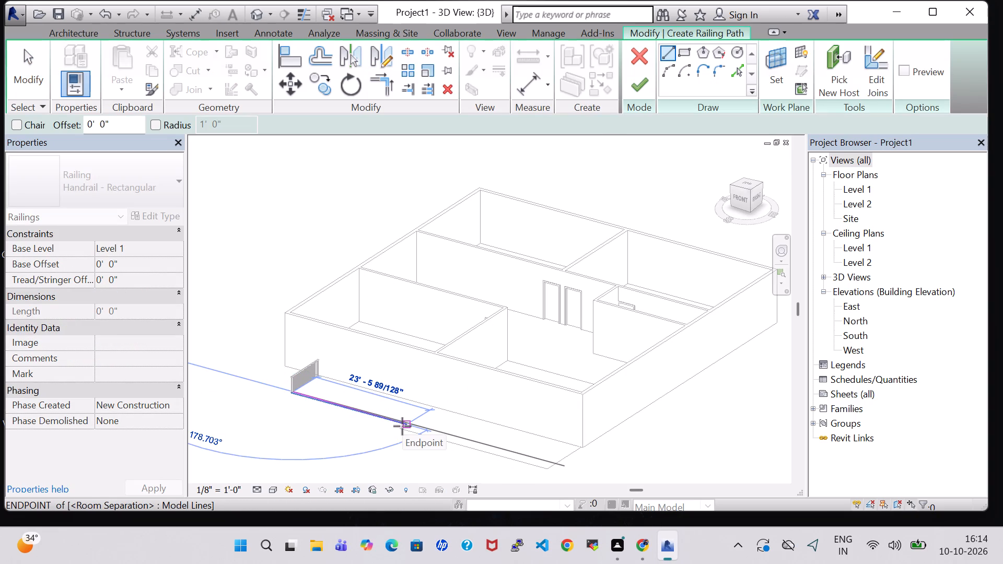
scroll(402, 426, "up", 6)
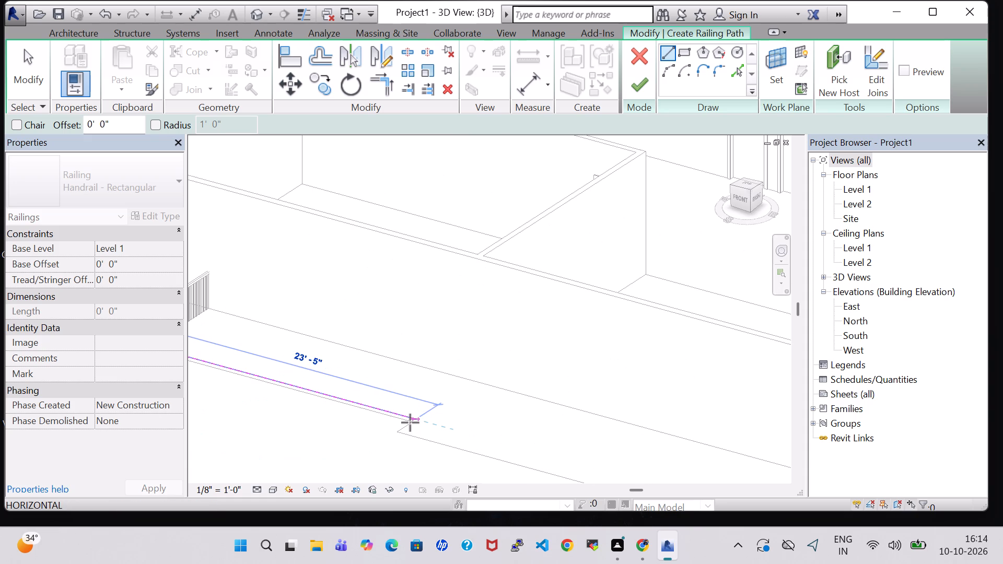
scroll(410, 422, "up", 8)
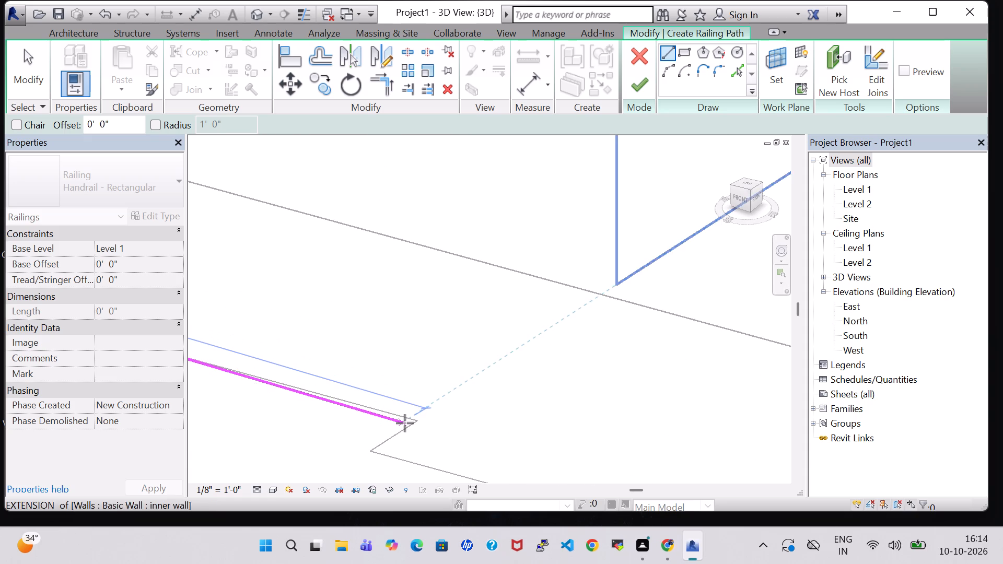
scroll(408, 423, "up", 7)
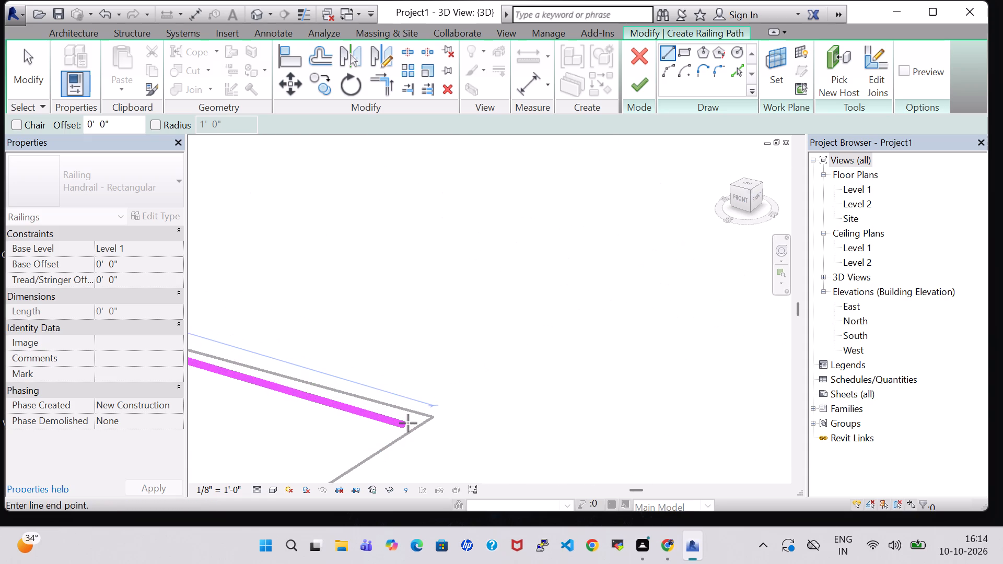
left_click(430, 419)
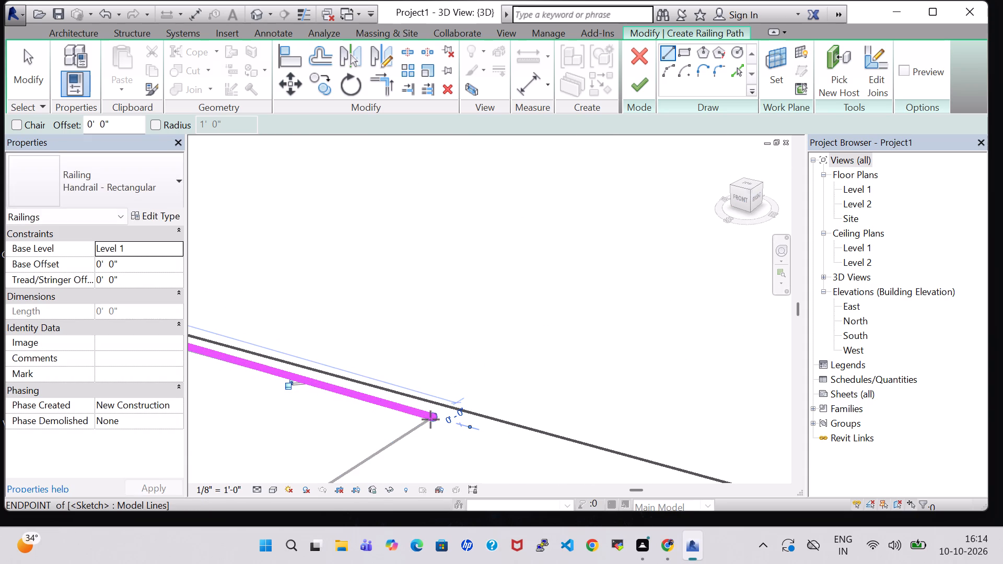
left_click(650, 87)
Edit the second railing's path and add a 2'-1" segment along the short step of the room separation outline.
scroll(558, 169, "down", 1)
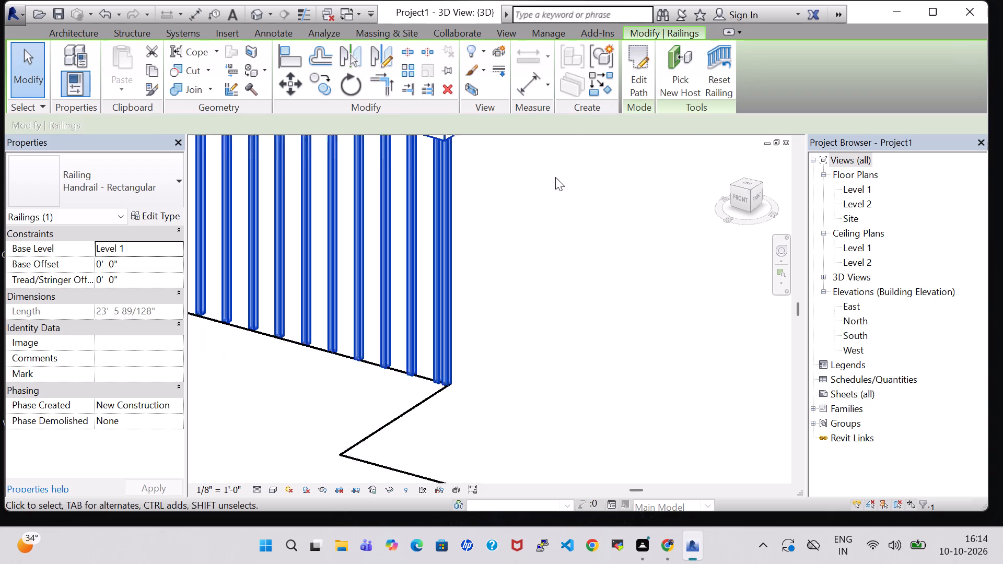
scroll(555, 177, "down", 5)
scroll(543, 262, "down", 9)
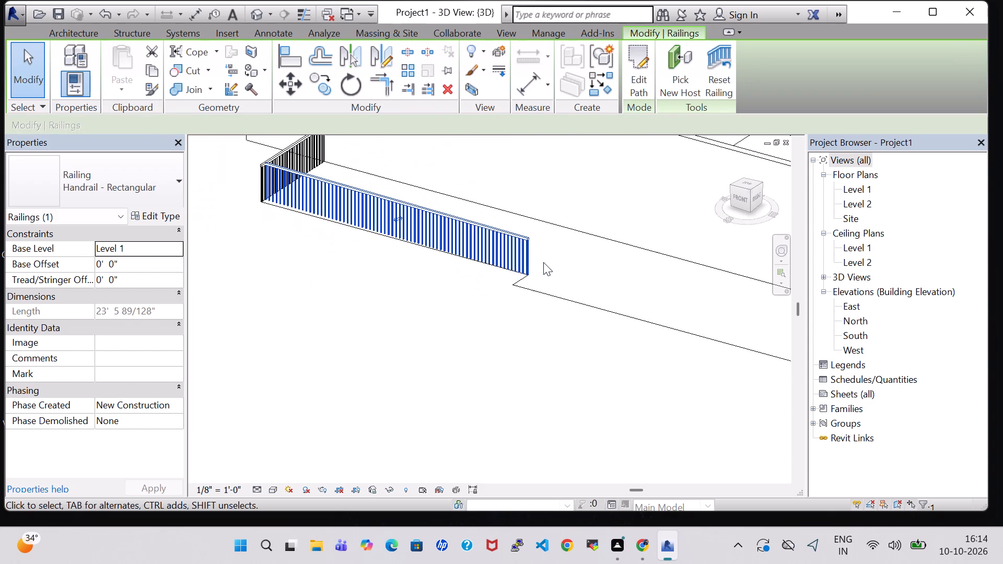
left_click(636, 84)
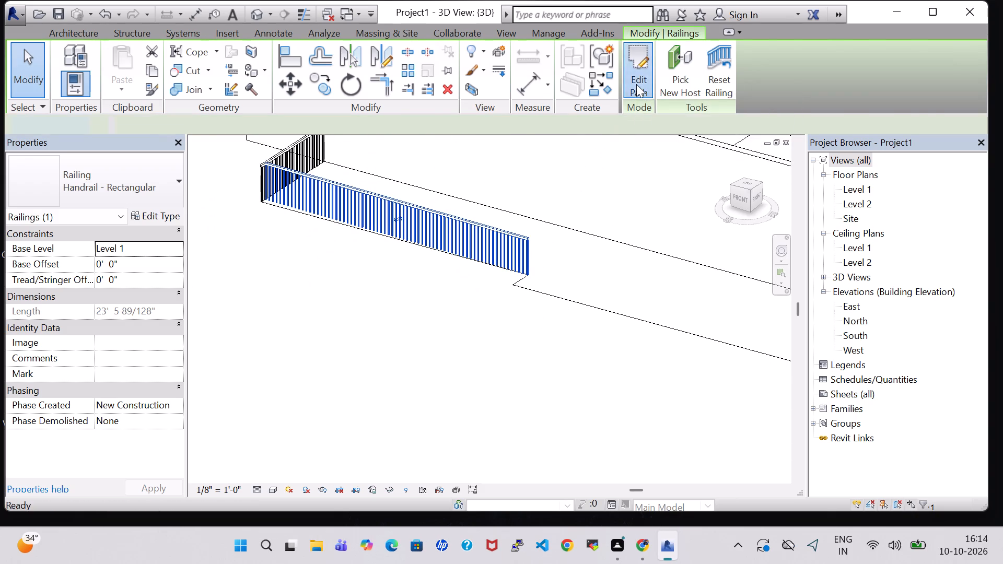
scroll(536, 269, "up", 7)
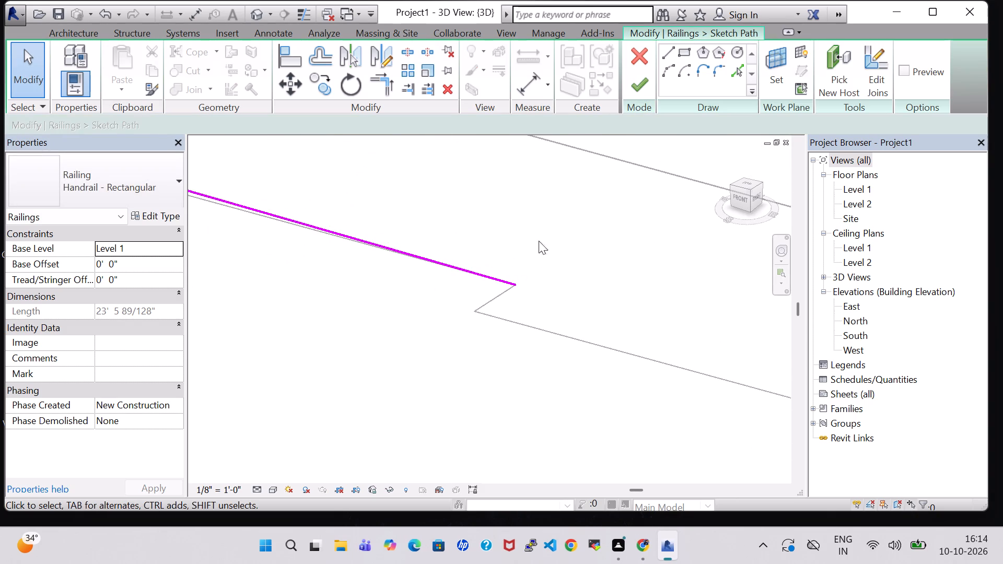
left_click(516, 285)
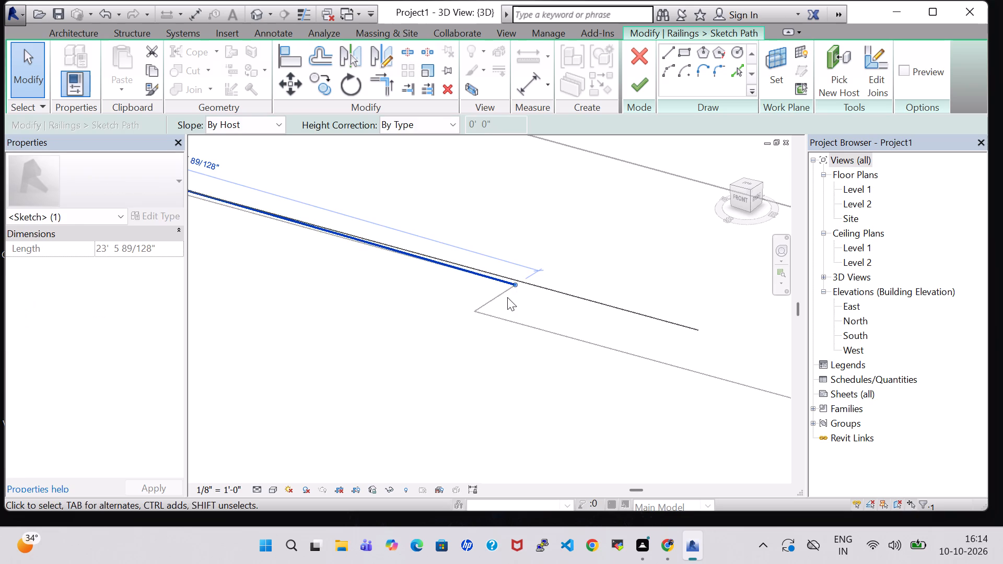
left_click(669, 59)
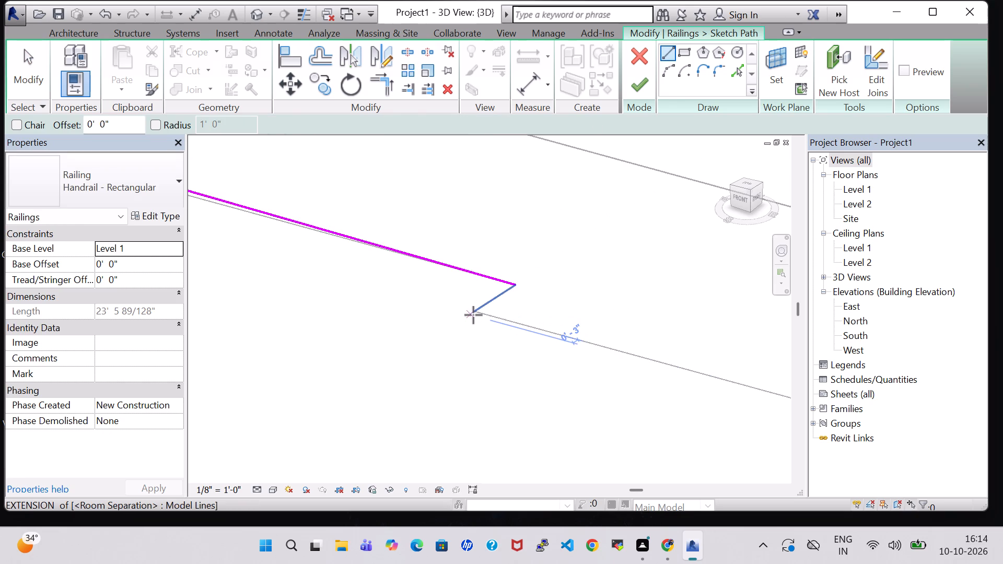
scroll(473, 315, "up", 9)
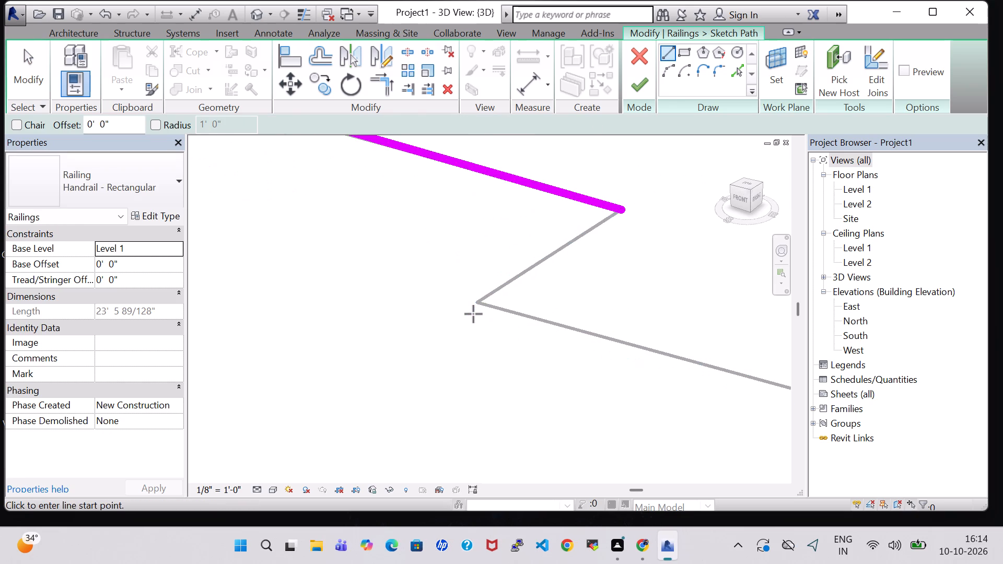
scroll(473, 309, "up", 8)
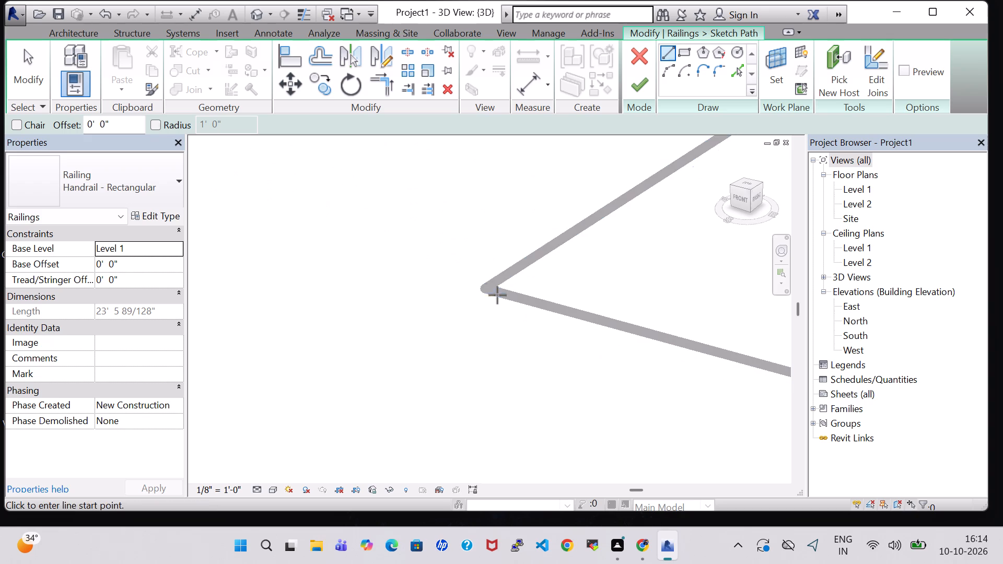
left_click(485, 291)
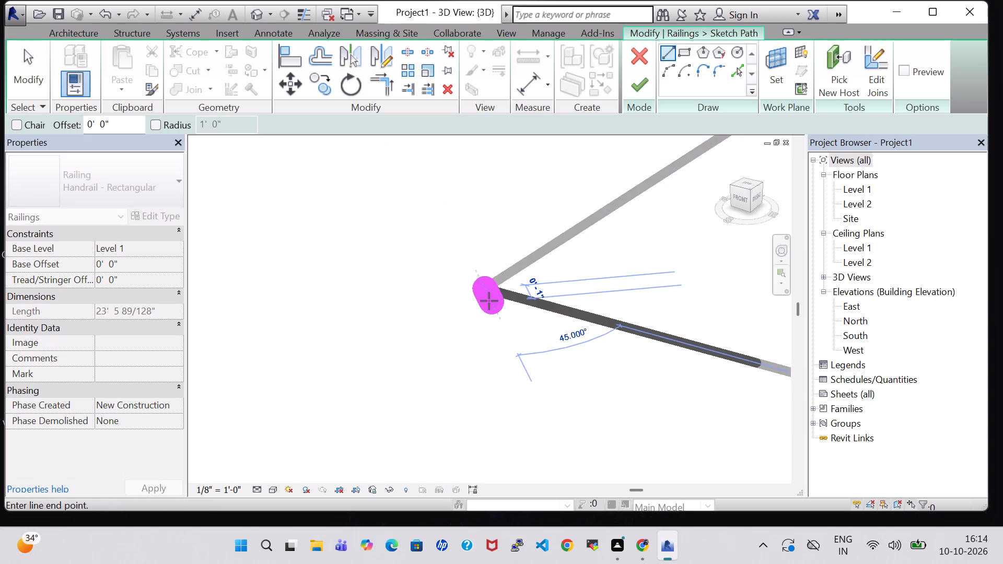
scroll(489, 301, "down", 8)
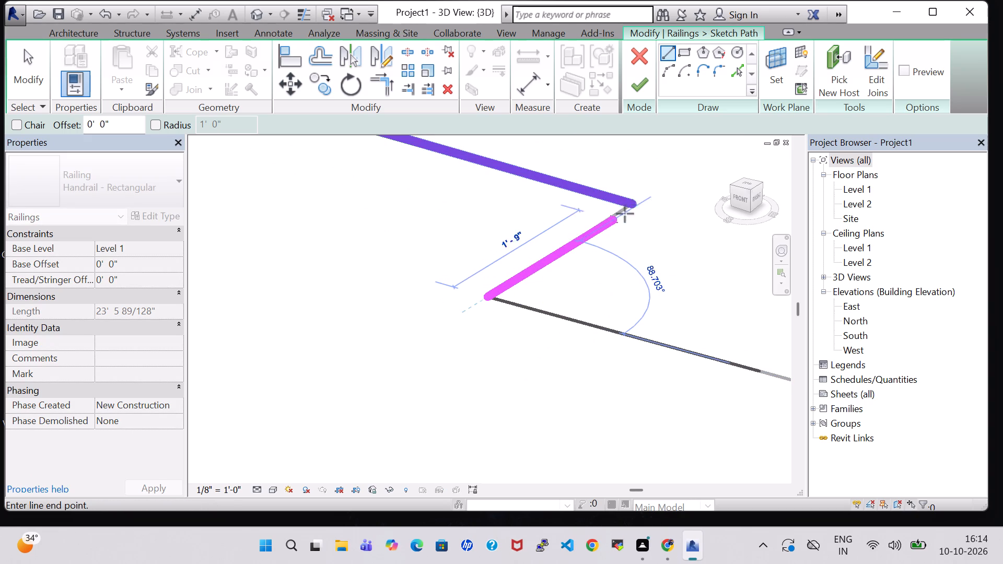
left_click(638, 205)
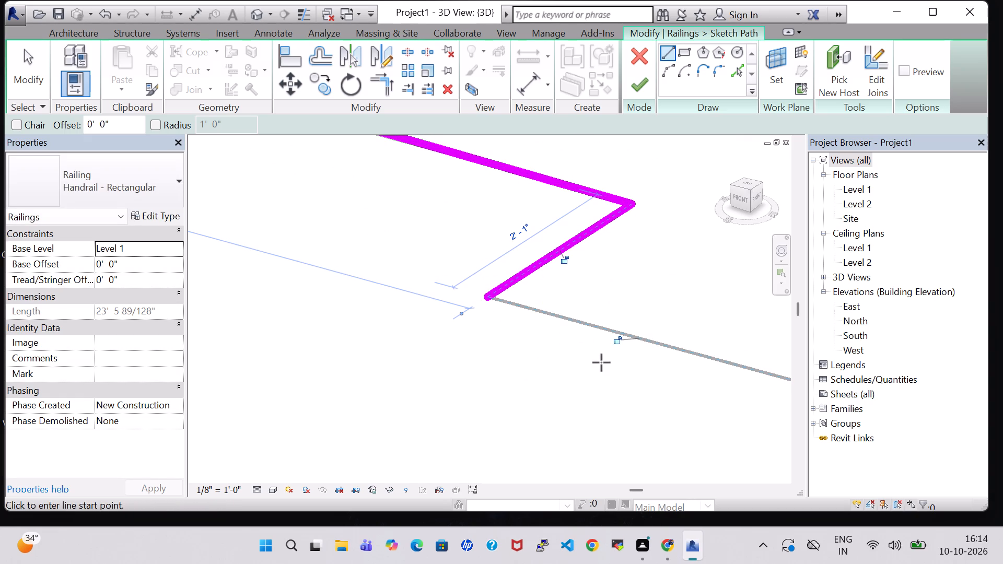
Extend the railing path about 30'-0" along the long front edge of the outline to its outer corner.
left_click(488, 298)
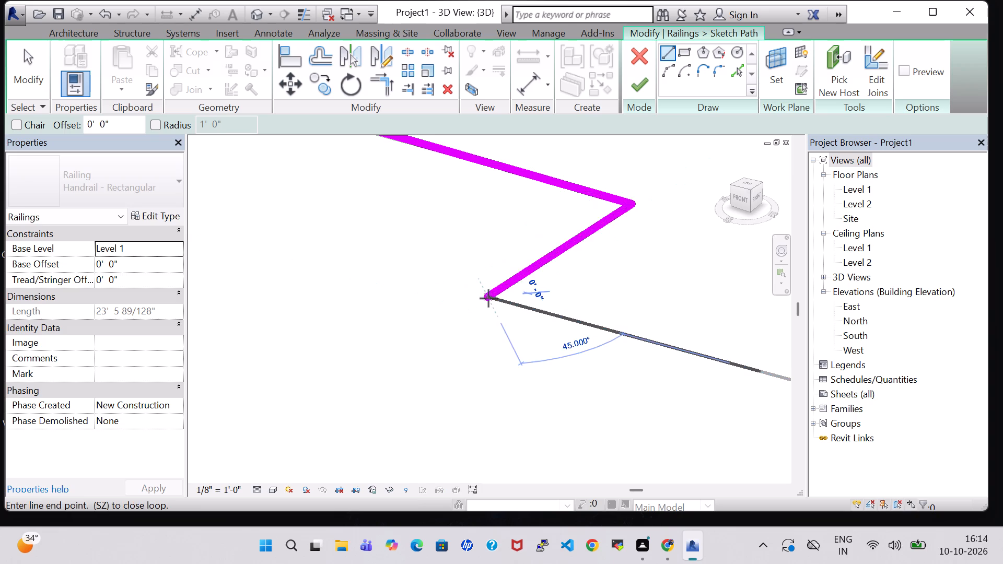
scroll(619, 324, "down", 3)
middle_click_drag(619, 324, 334, 329)
scroll(598, 403, "down", 6)
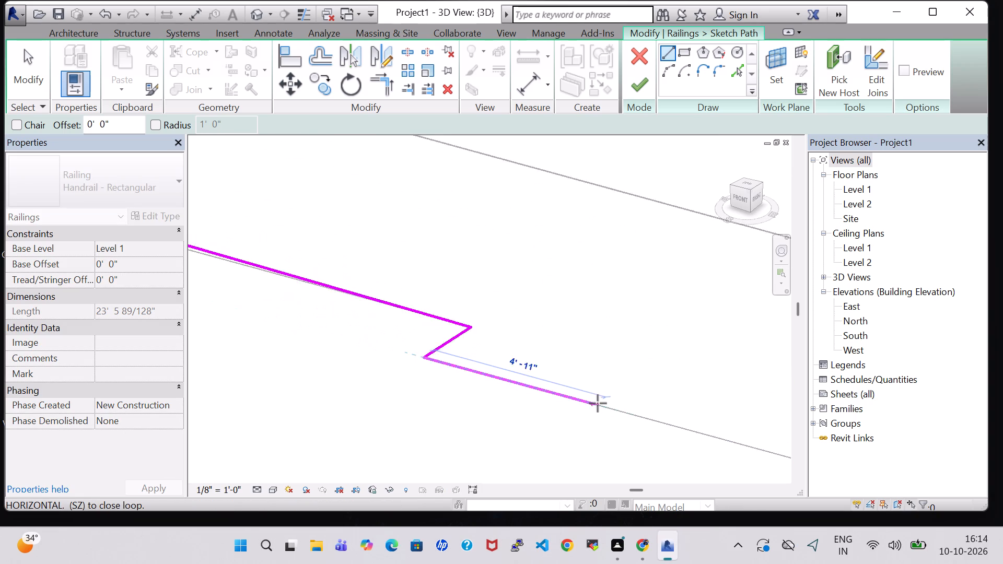
scroll(598, 403, "down", 1)
middle_click_drag(549, 401, 247, 370)
scroll(247, 370, "down", 4)
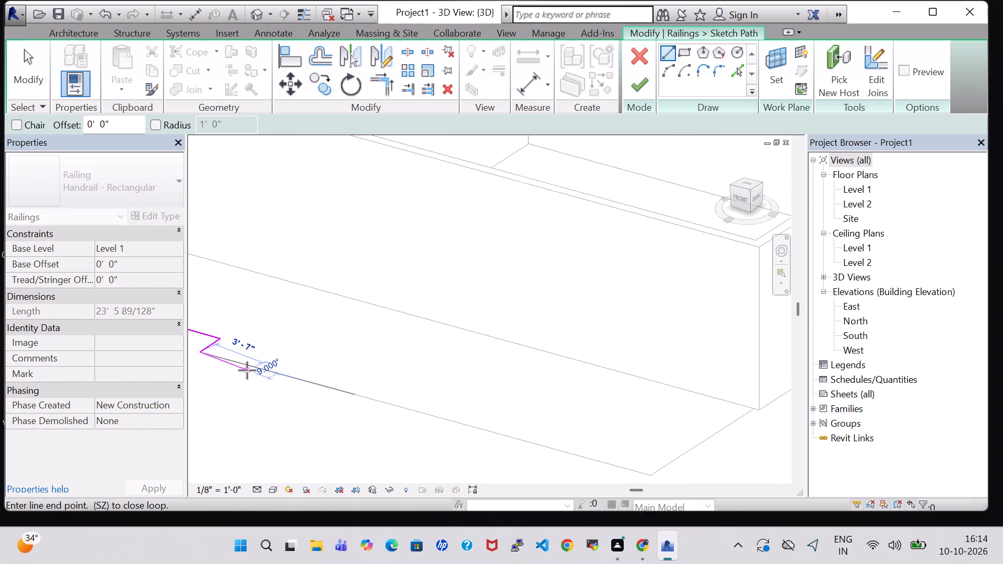
scroll(247, 370, "down", 3)
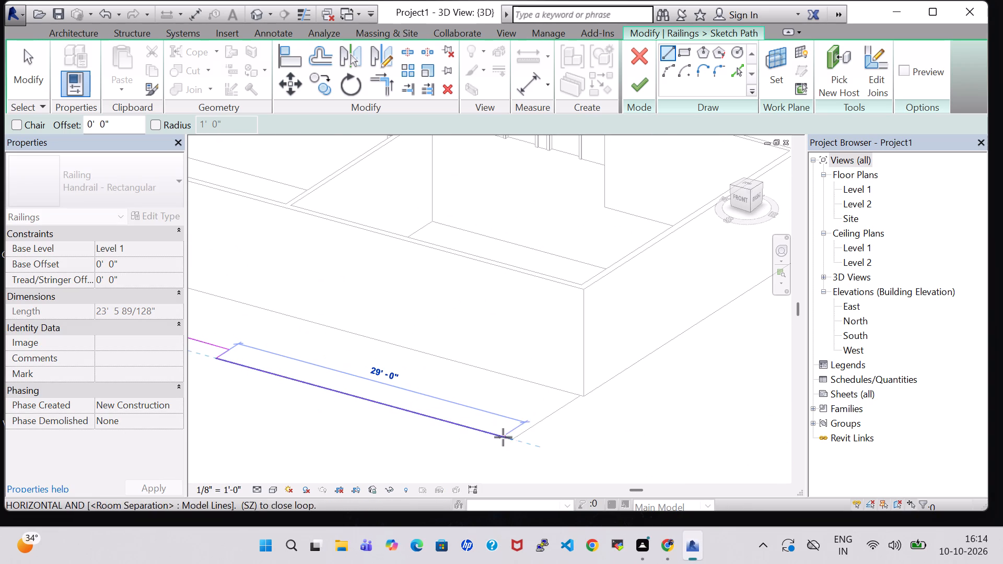
scroll(509, 437, "up", 6)
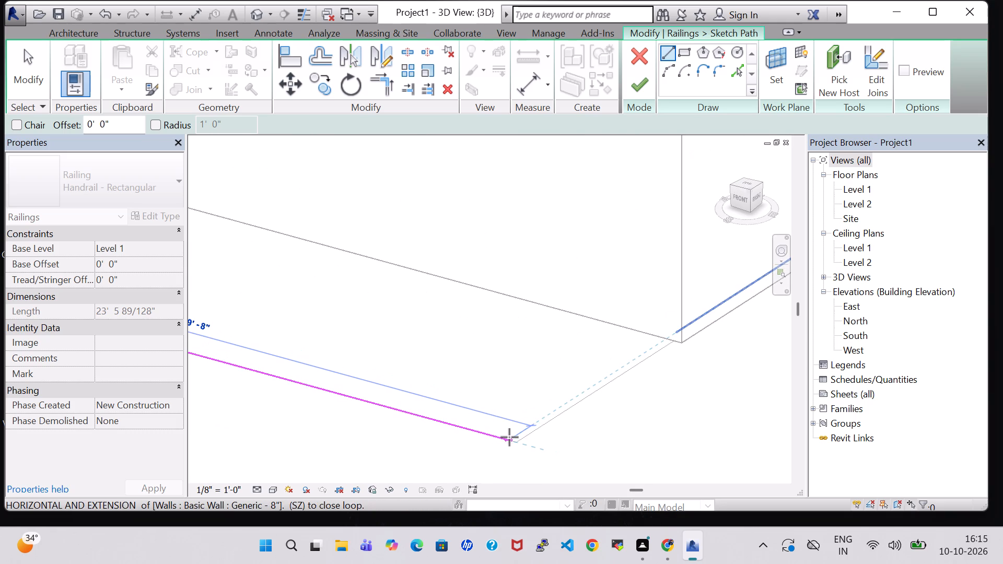
left_click(516, 444)
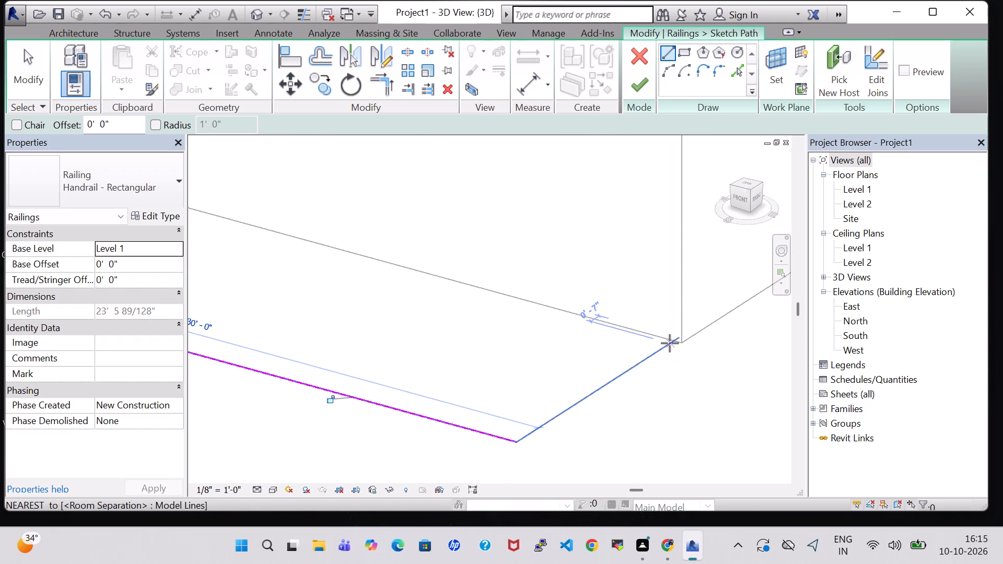
Add a closing railing segment about 10'-7" long from the building wall to the outline's outer front corner and finish the path.
scroll(670, 343, "up", 9)
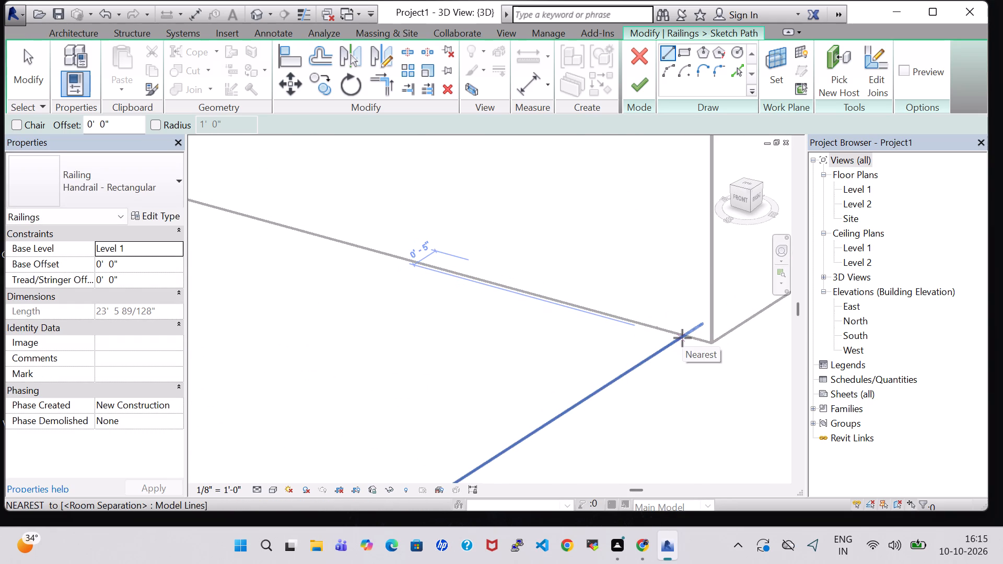
left_click(683, 336)
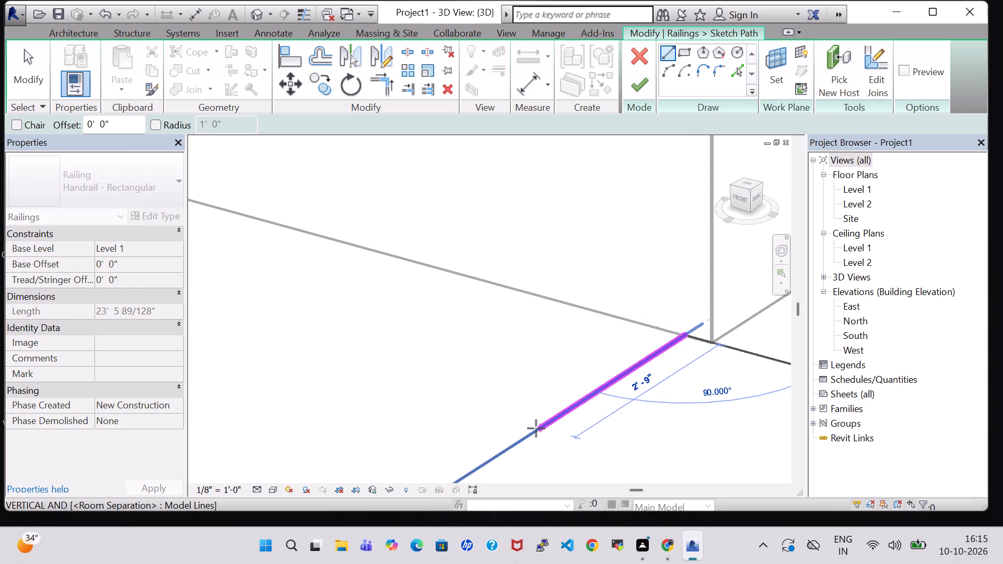
scroll(536, 428, "down", 4)
middle_click_drag(536, 428, 541, 376)
scroll(541, 376, "down", 1)
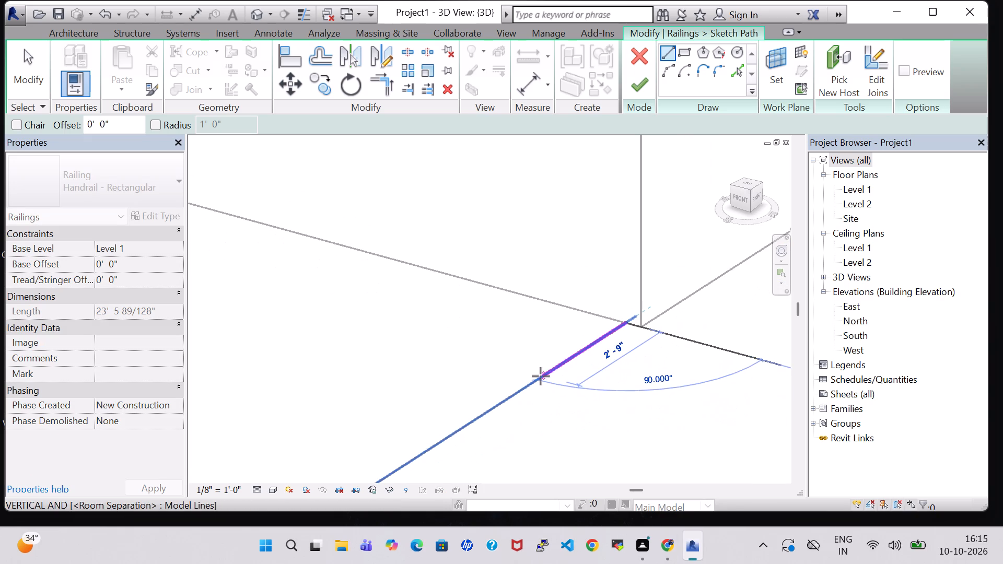
scroll(541, 376, "down", 1)
middle_click(411, 408)
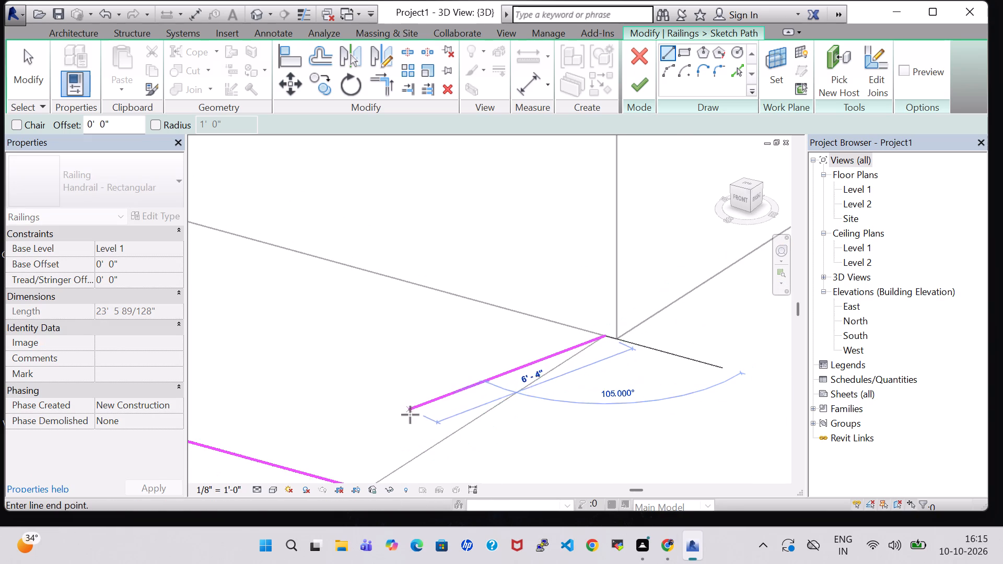
scroll(410, 415, "up", 1)
middle_click_drag(410, 415, 416, 348)
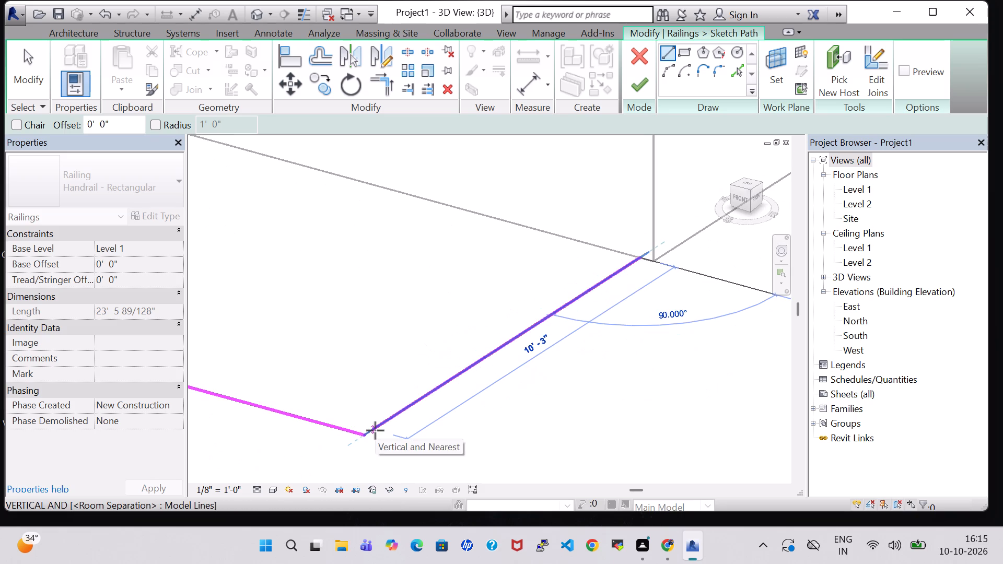
left_click(363, 433)
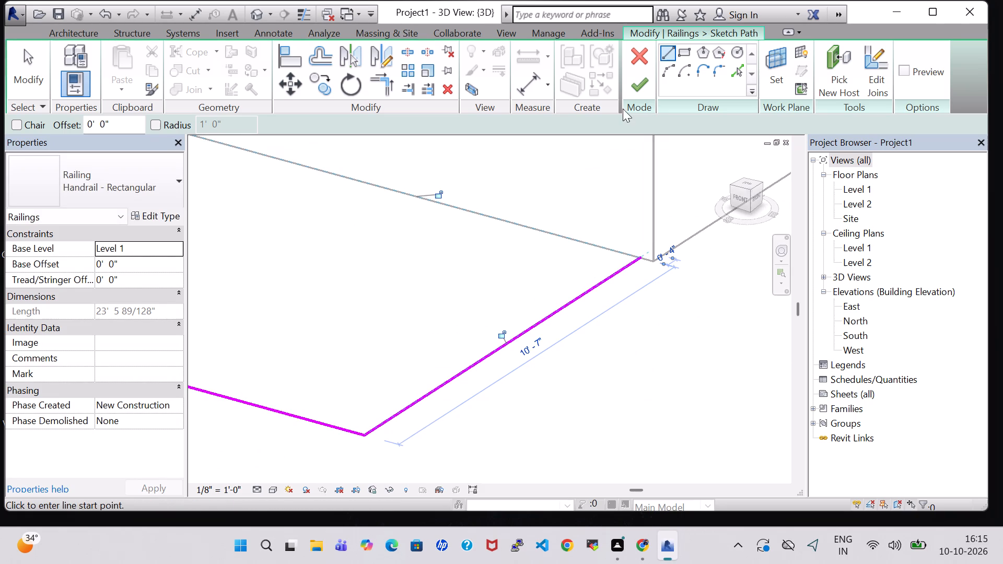
left_click(631, 89)
Set the 3D view's visual style to Realistic and view the model with its railing from the front.
scroll(533, 268, "down", 8)
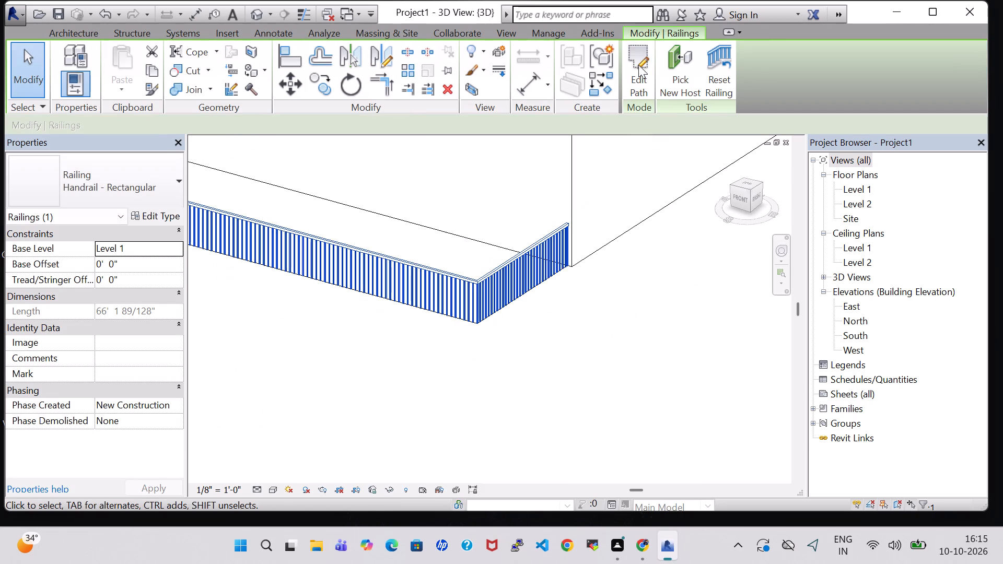
left_click(254, 20)
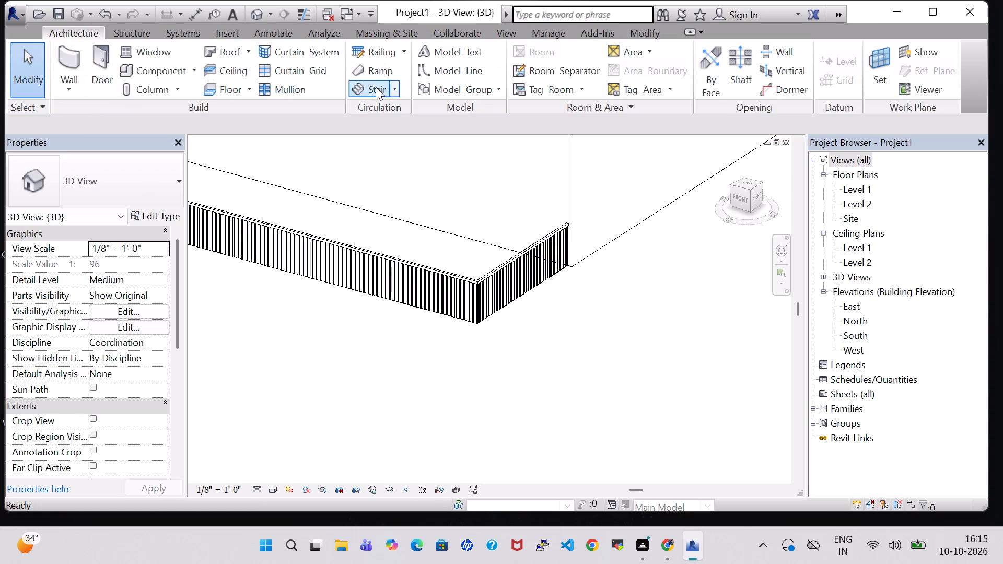
left_click(249, 18)
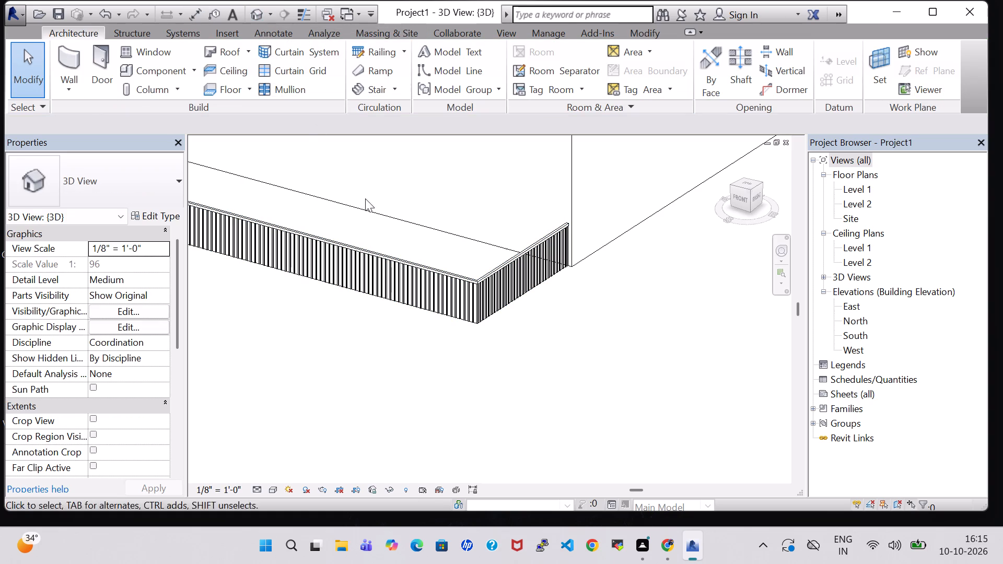
middle_click_drag(256, 331, 315, 376, "shift")
scroll(315, 376, "down", 5)
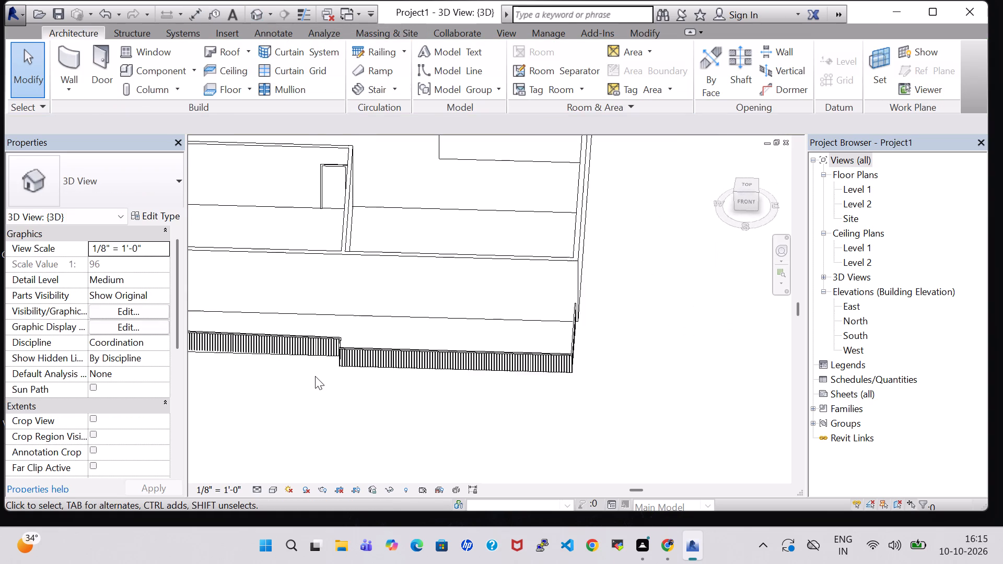
scroll(315, 376, "down", 2)
left_click(276, 491)
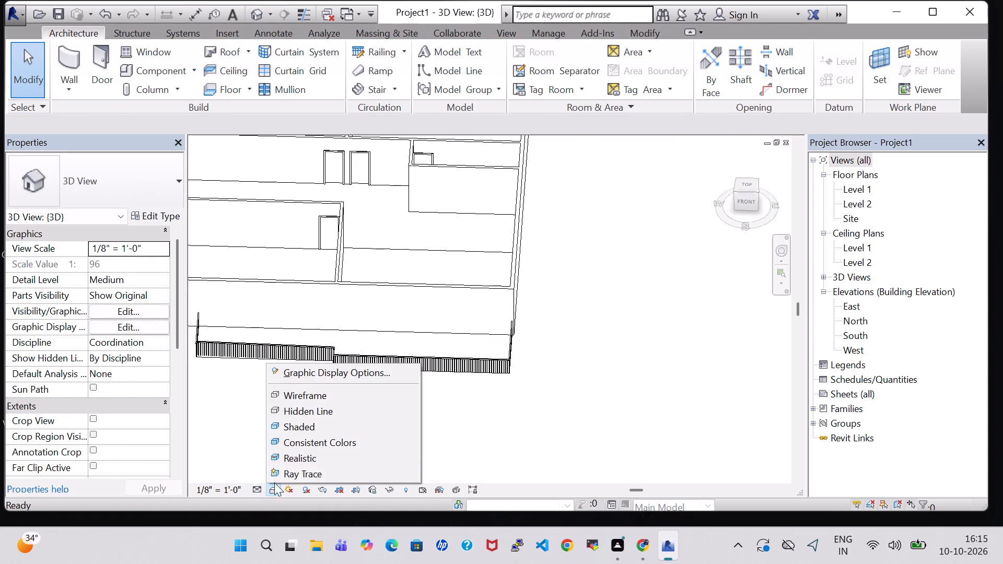
left_click(280, 458)
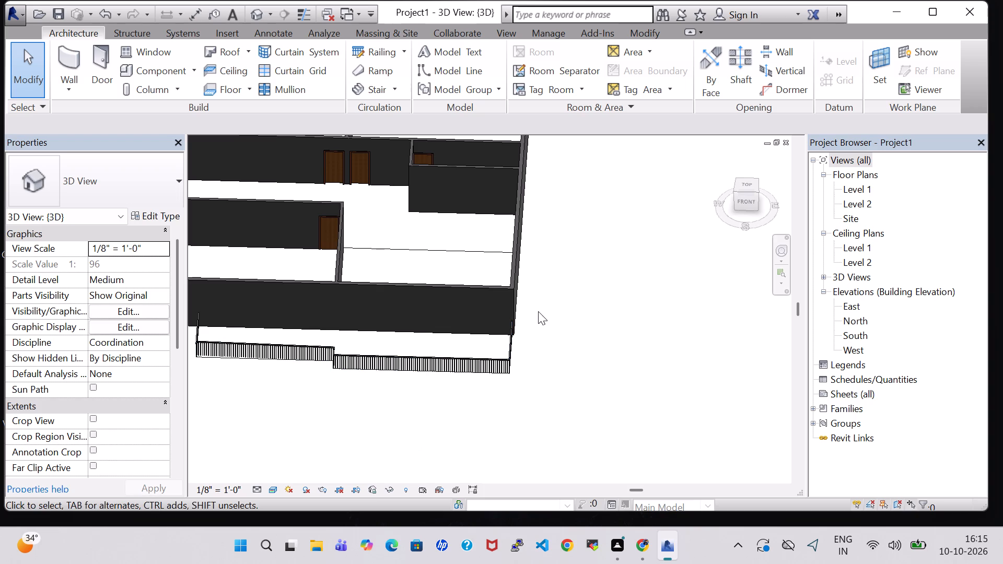
middle_click_drag(538, 311, 582, 408)
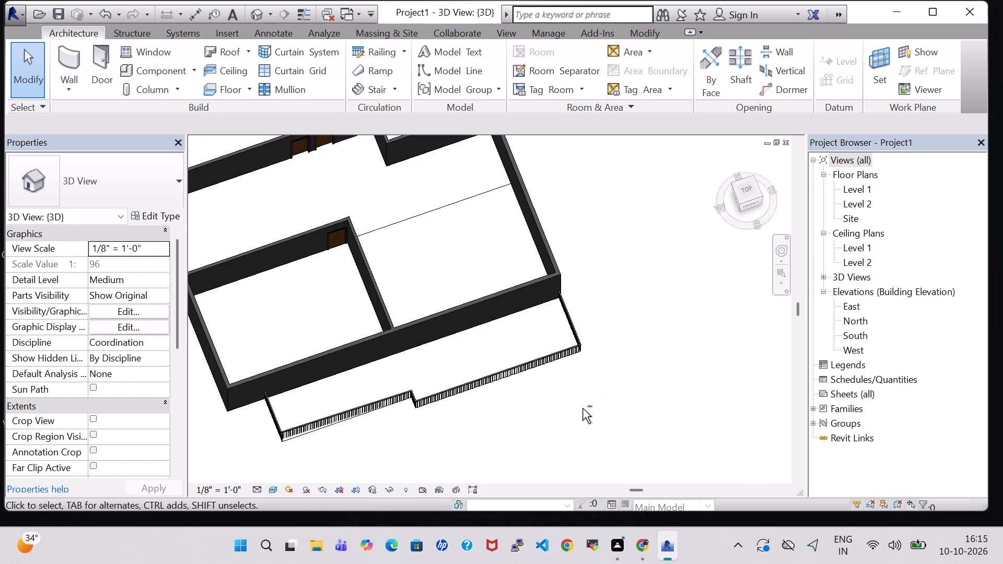
middle_click_drag(573, 434, 551, 332)
scroll(551, 332, "up", 1, "shift")
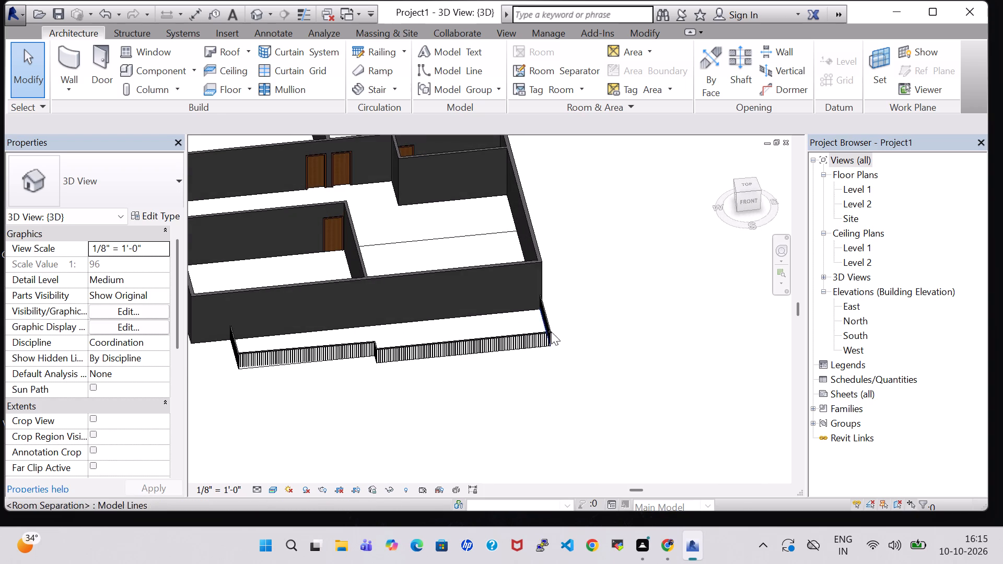
left_click(741, 205)
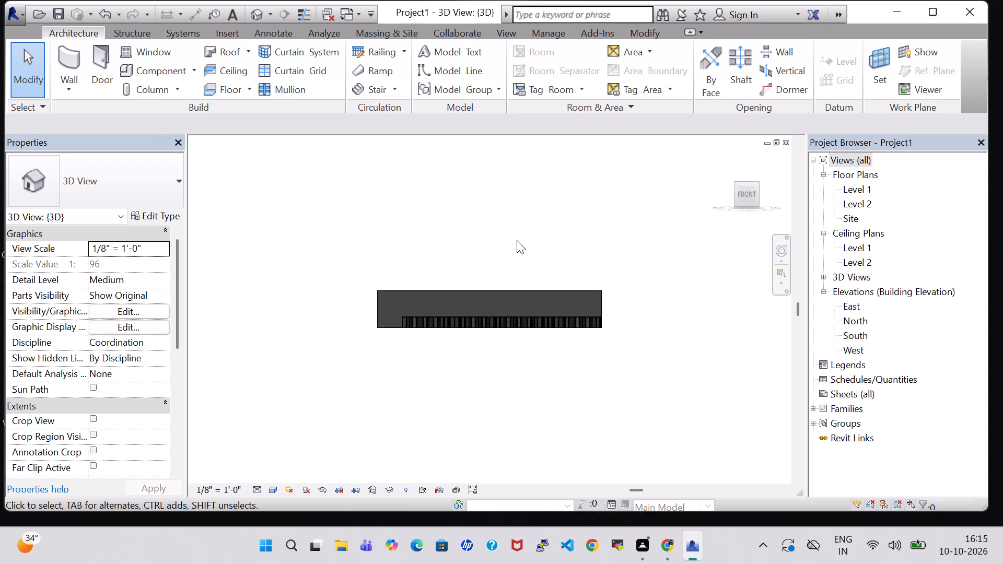
In the Level 1 floor plan, edit the second railing's path and nudge its slanted front segment outward toward the room separation outline.
double_click(852, 194)
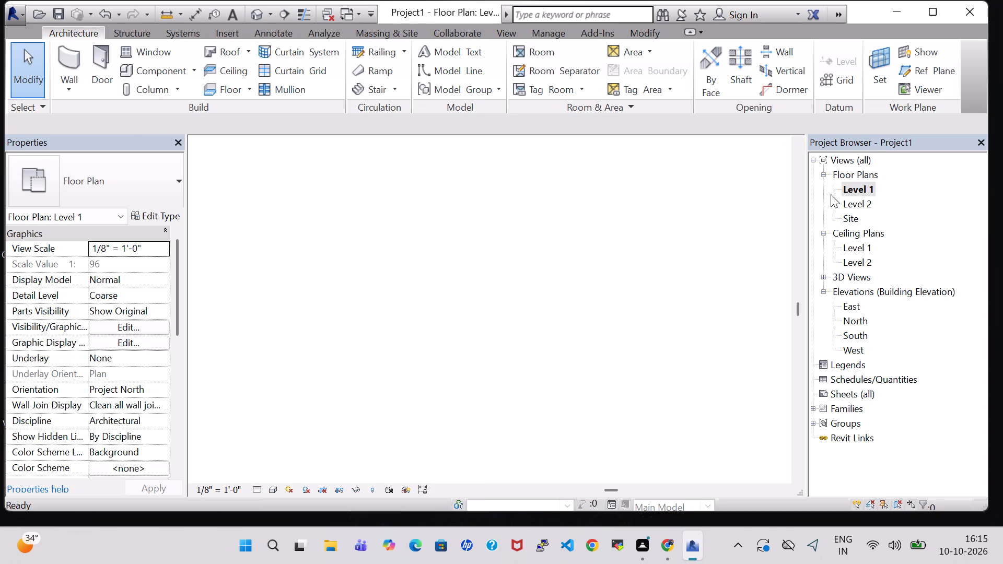
scroll(493, 355, "down", 6)
scroll(494, 371, "up", 7)
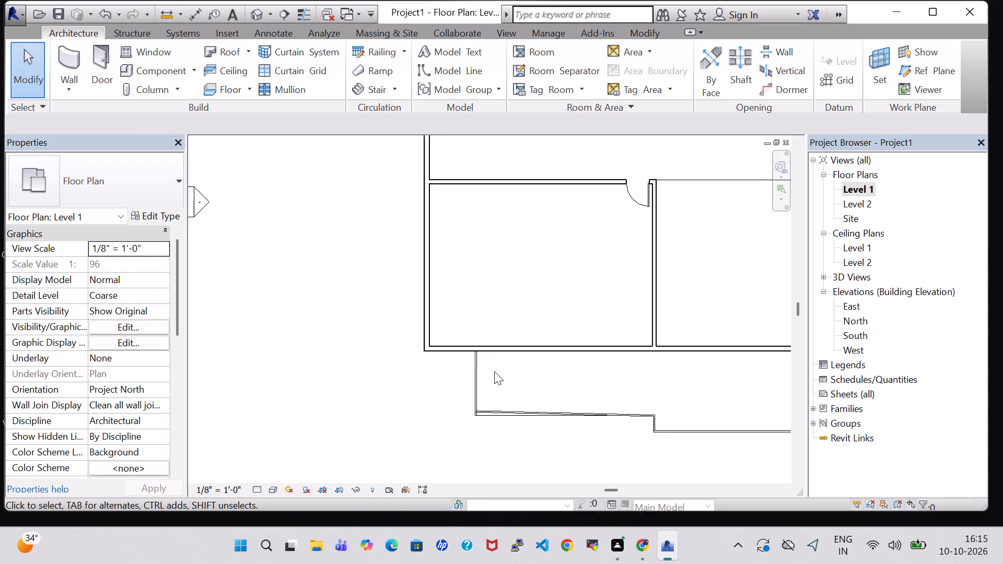
scroll(494, 371, "up", 1)
left_click(497, 424)
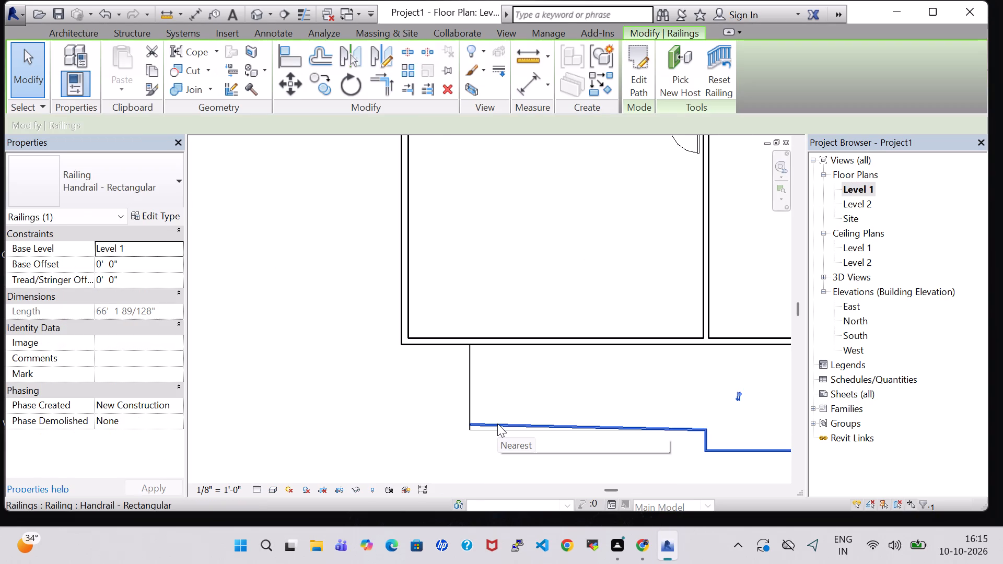
left_click(635, 76)
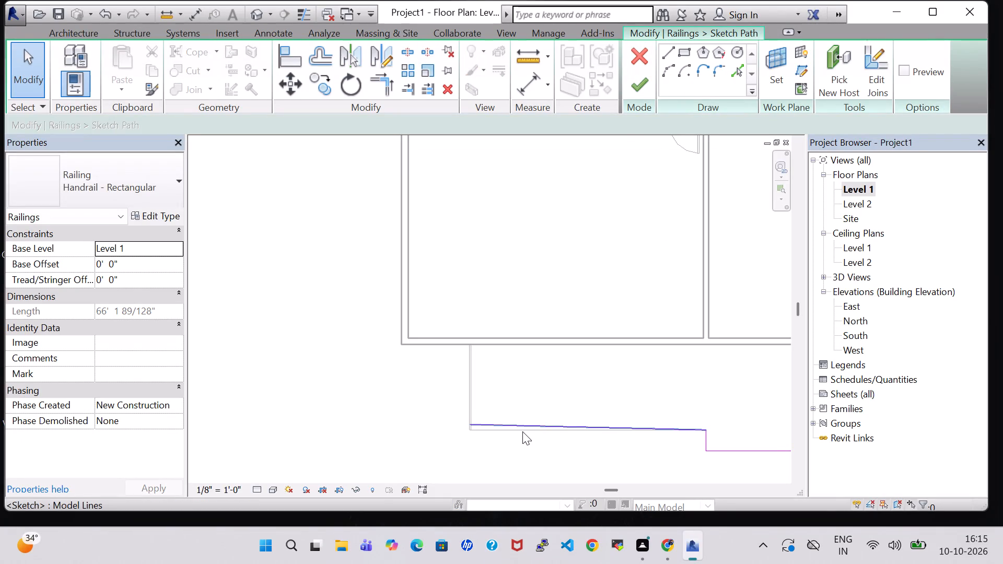
key("Down")
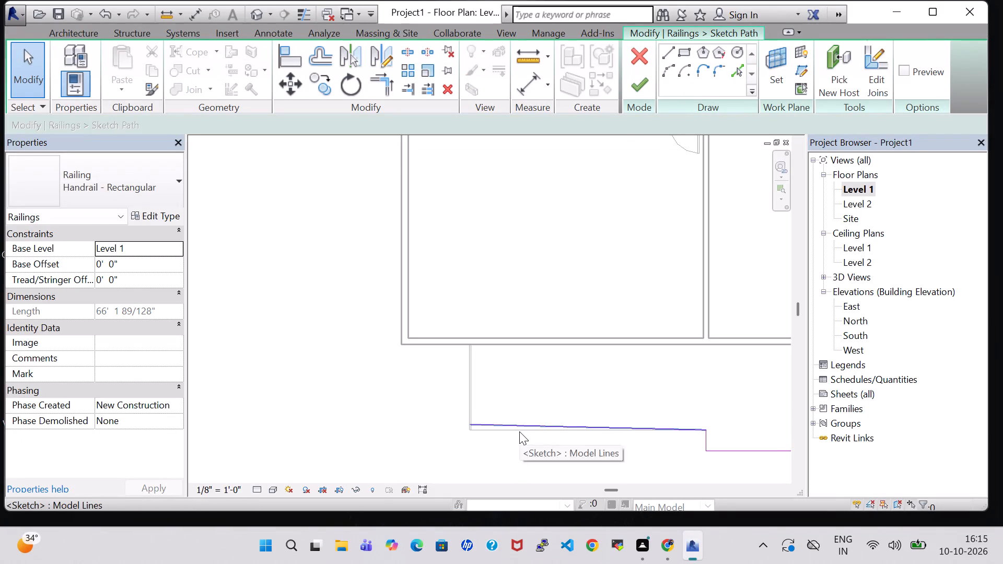
left_click(528, 421)
key("Down")
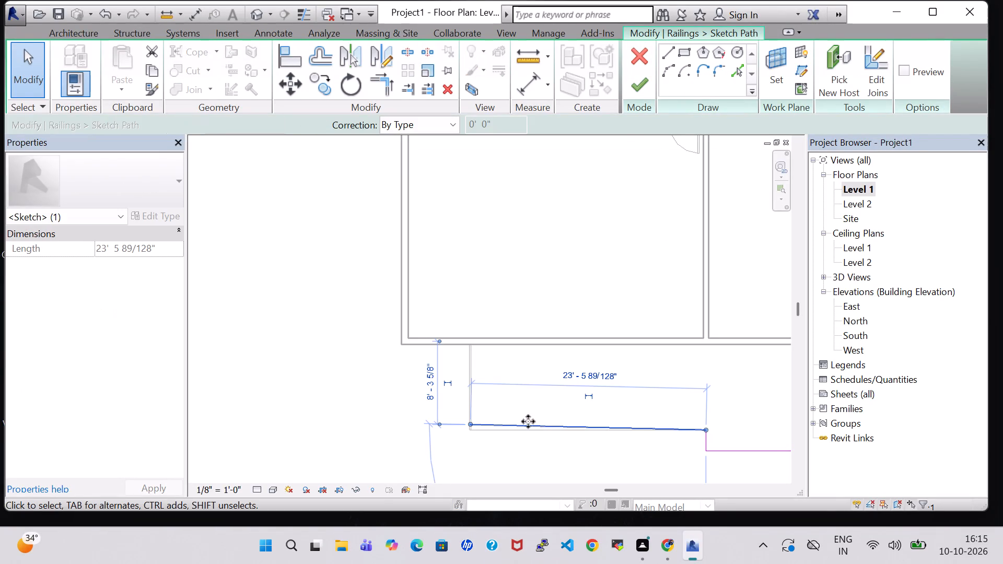
key("Down")
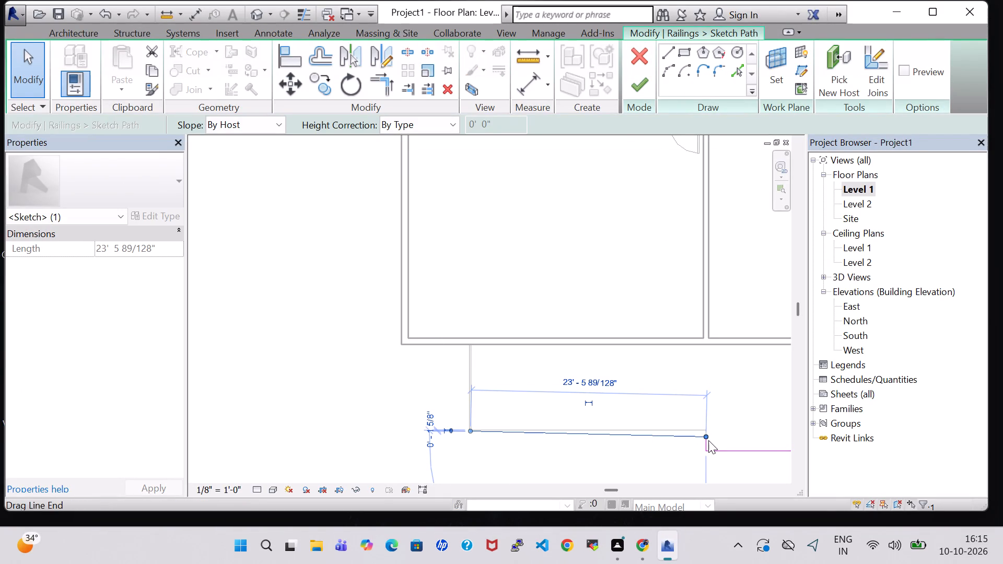
Straighten the slanted segment by moving its end at the step, and nudge it onto the outline at 23'-5 5/8" long.
scroll(708, 440, "up", 6)
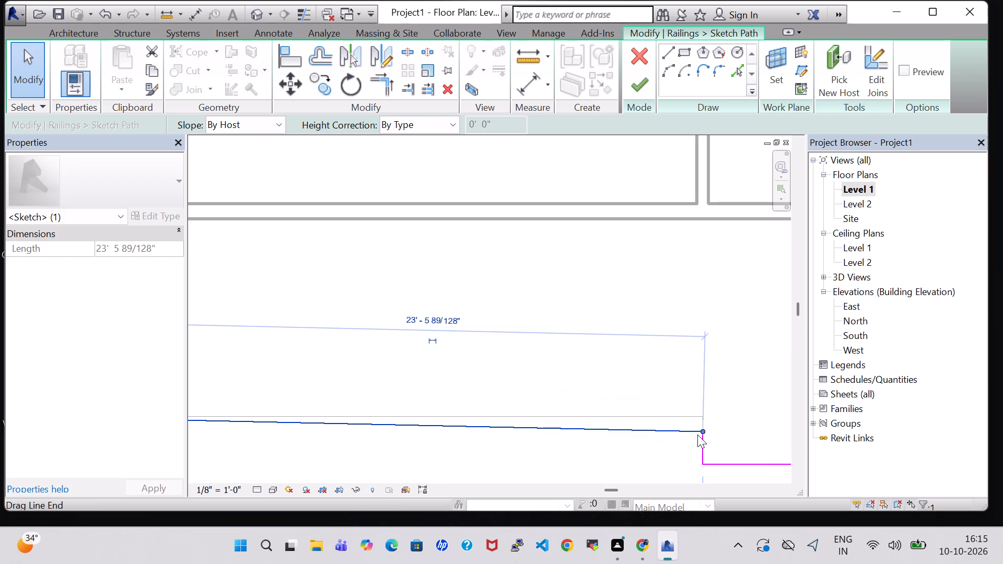
scroll(697, 429, "up", 4)
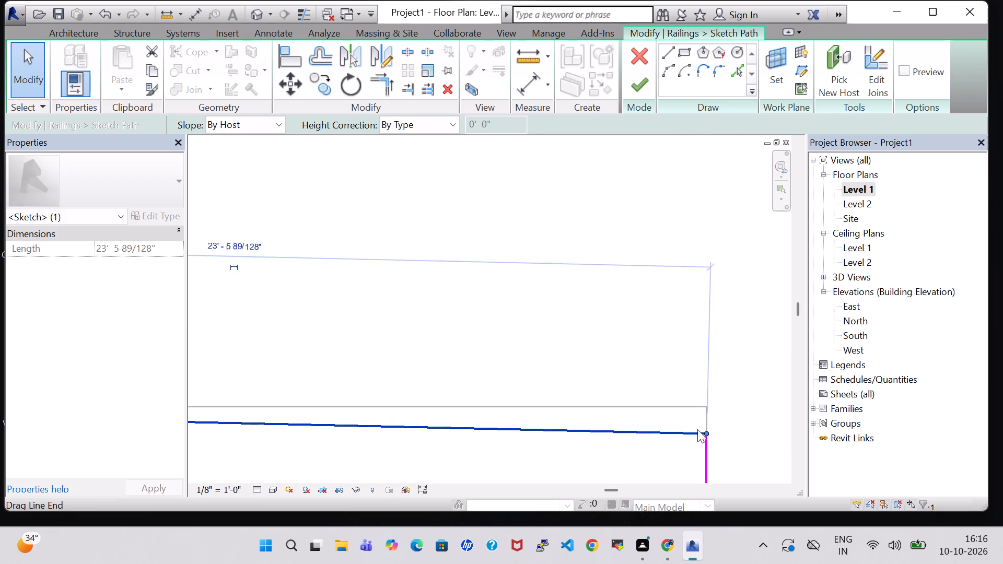
scroll(697, 429, "up", 2)
double_click(711, 433)
left_click_drag(711, 433, 711, 426)
double_click(711, 426)
left_click(708, 406)
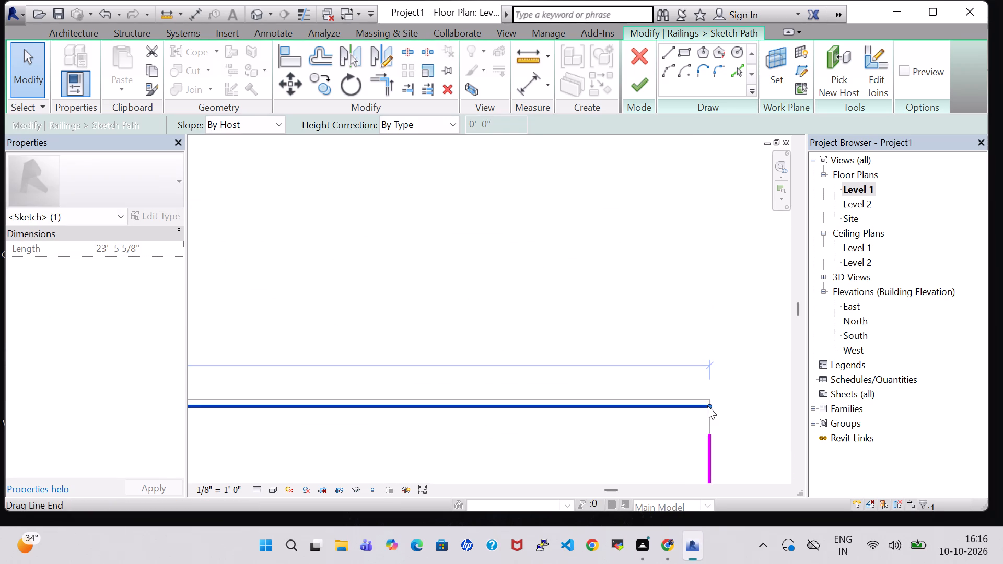
key("Up")
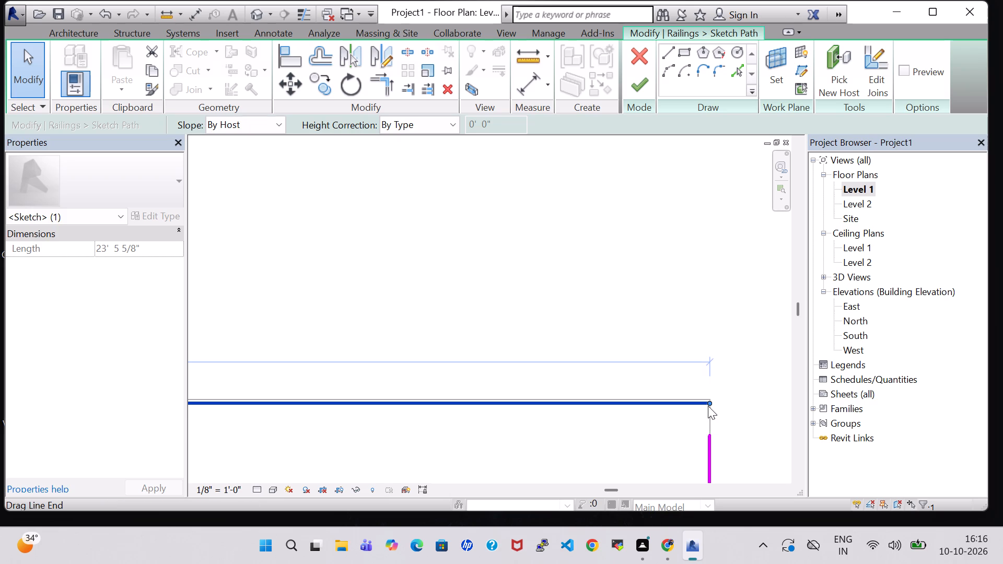
key("Up")
scroll(708, 406, "down", 10)
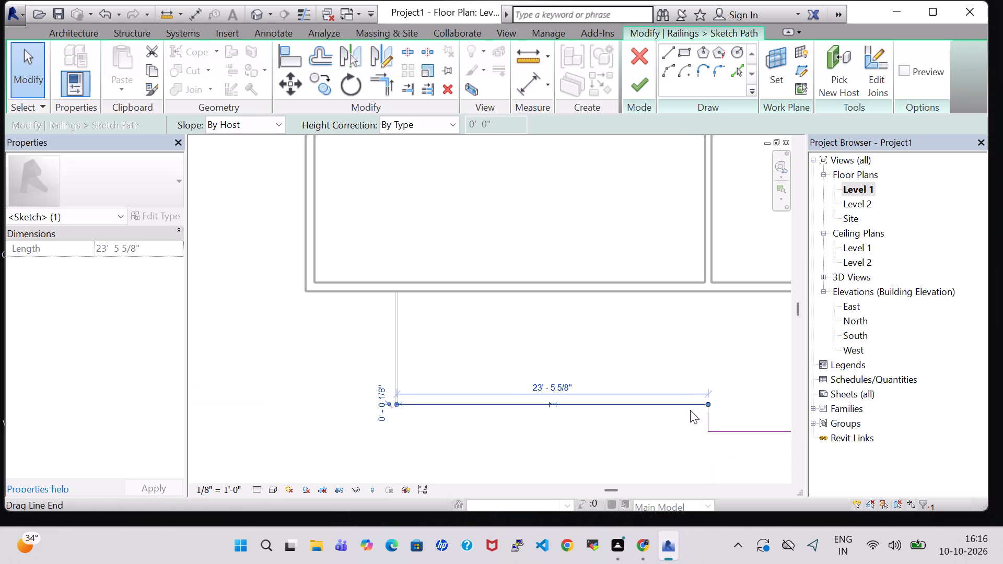
Extend the short step segment to 2'-0 7/8" so it meets the straightened segment's end, and finish the railing path.
left_click(690, 430)
scroll(690, 430, "up", 7)
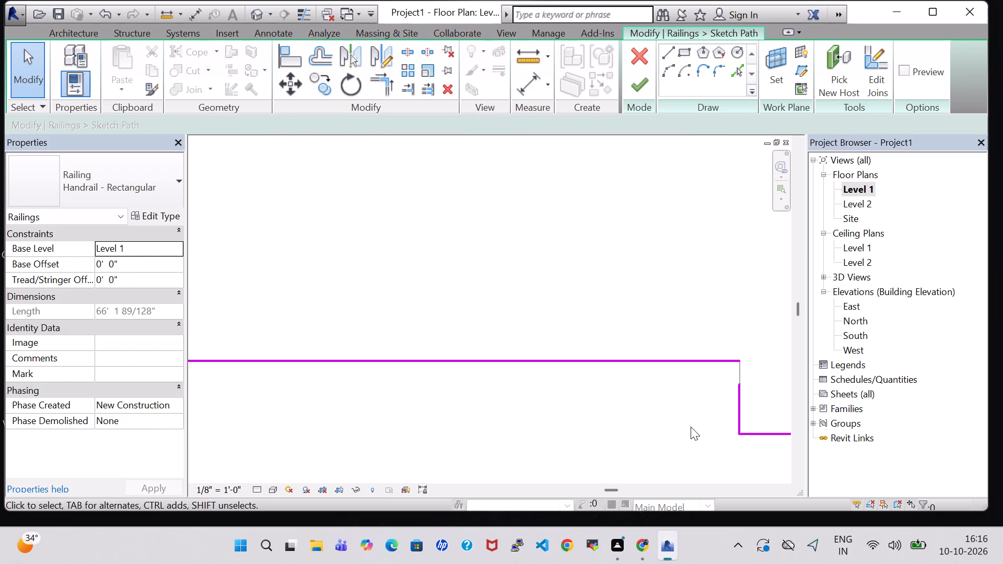
left_click(734, 393)
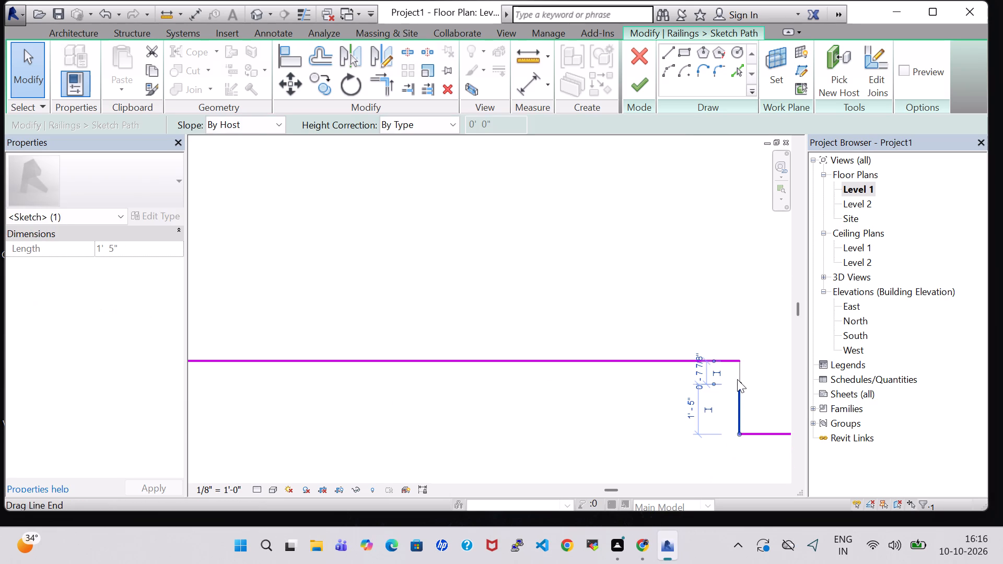
key("Up")
key("Up")
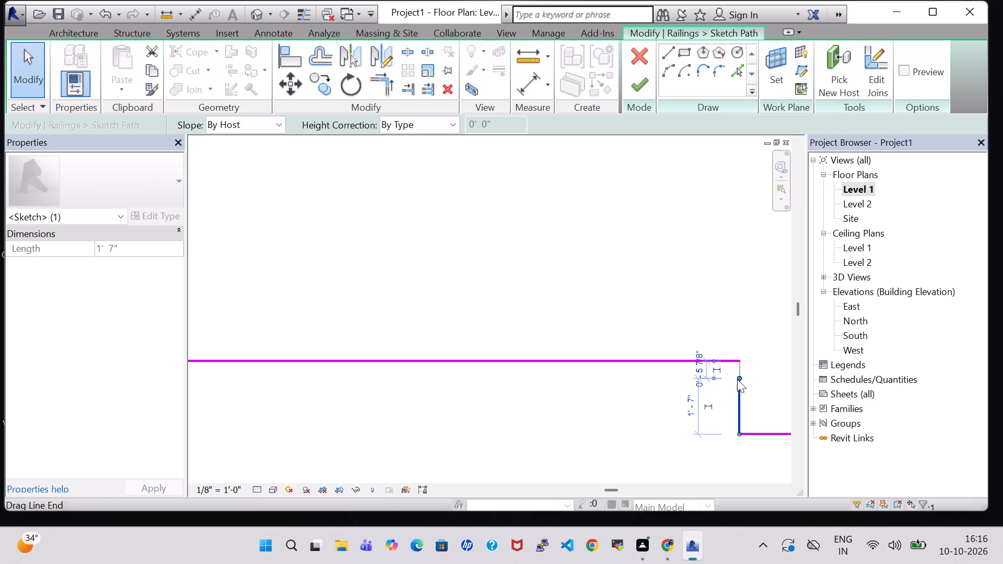
key("Up")
key("Up")
key("Up")
key("Up")
key("Up")
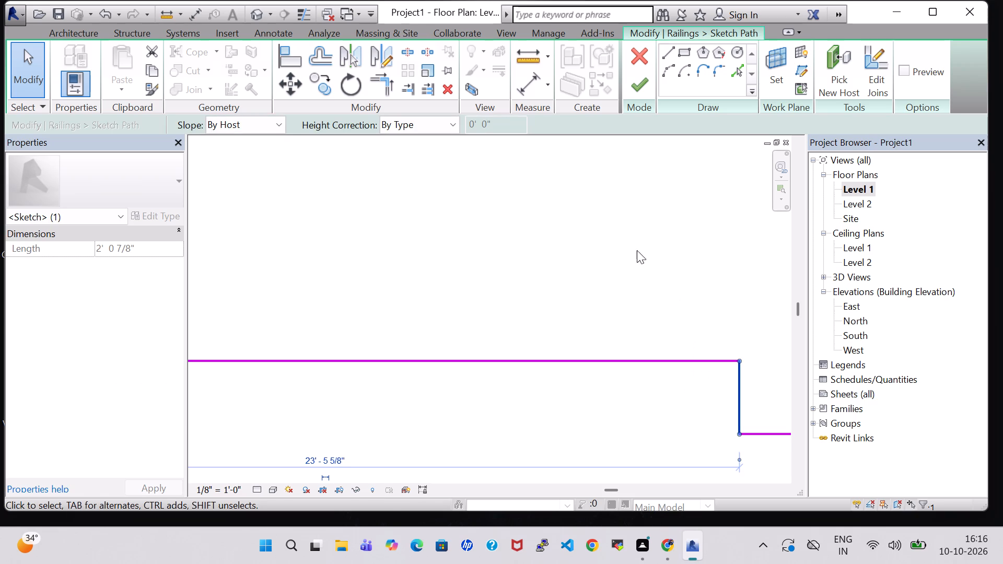
left_click(639, 90)
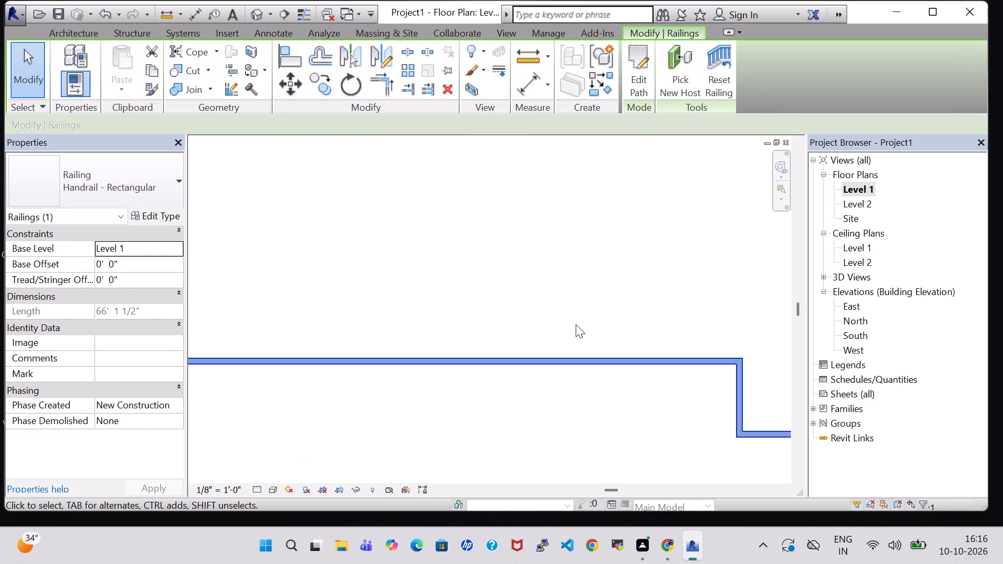
Examine the overall Level 1 floor plan, from the corrected railing up to the rooms behind it.
scroll(576, 324, "down", 14)
left_click(585, 371)
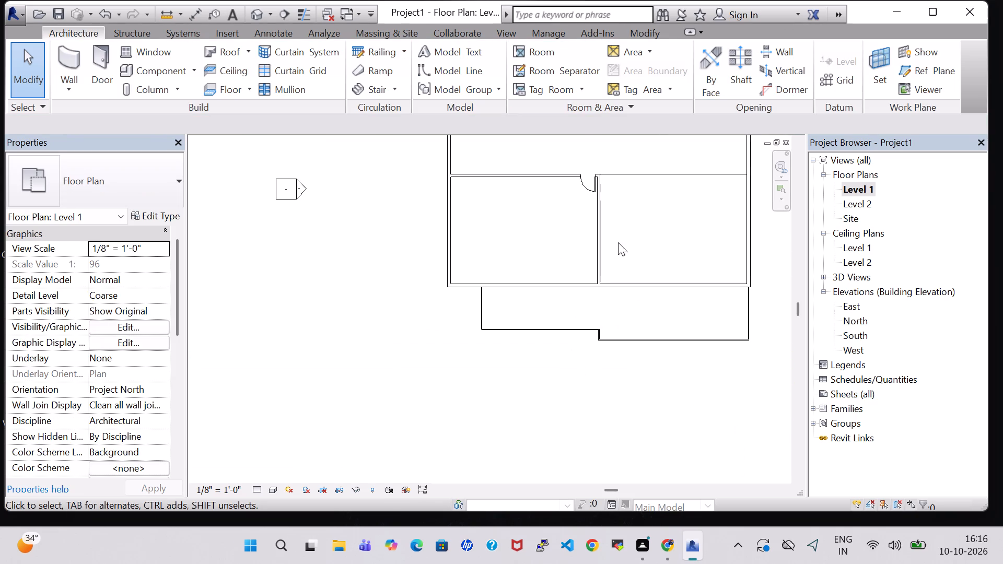
middle_click_drag(695, 264, 672, 355)
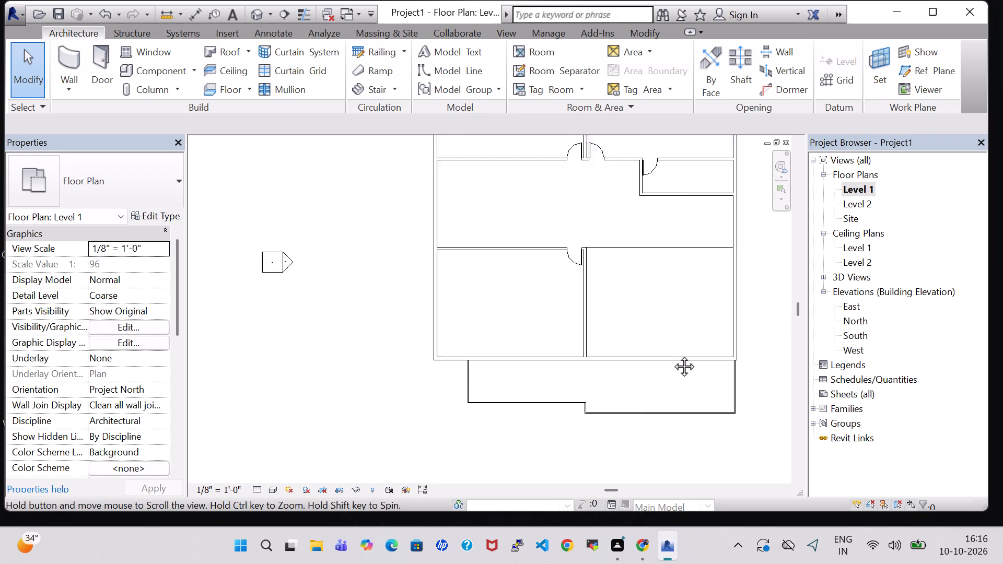
middle_click_drag(672, 355, 670, 356)
middle_click_drag(669, 359, 562, 446)
scroll(603, 379, "up", 1)
scroll(603, 379, "down", 3)
left_click(718, 361)
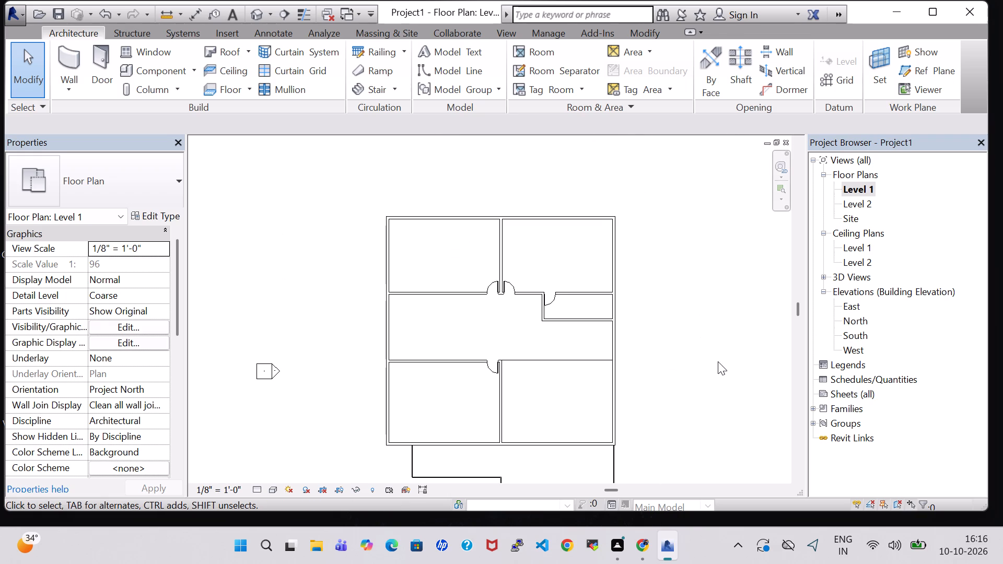
Place a Single-Flush 36" x 84" door in the front outer wall of the southeast room, hinged beside the central partition.
scroll(709, 368, "down", 2)
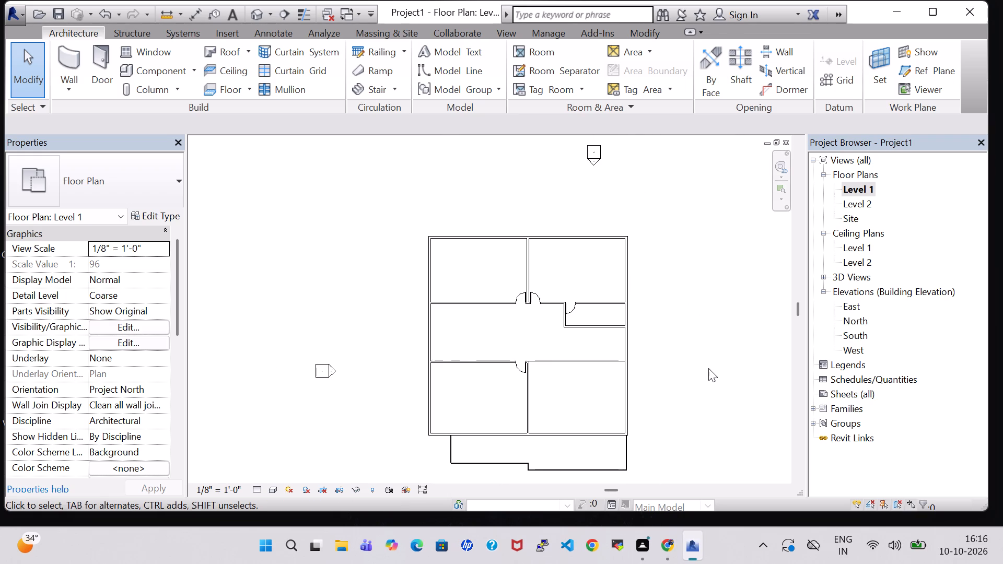
left_click(652, 30)
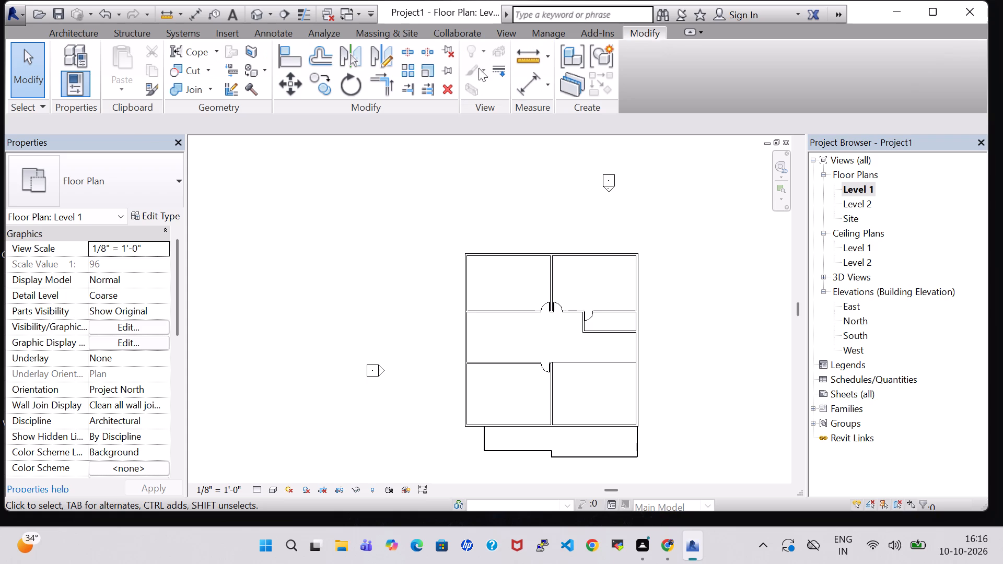
left_click(85, 36)
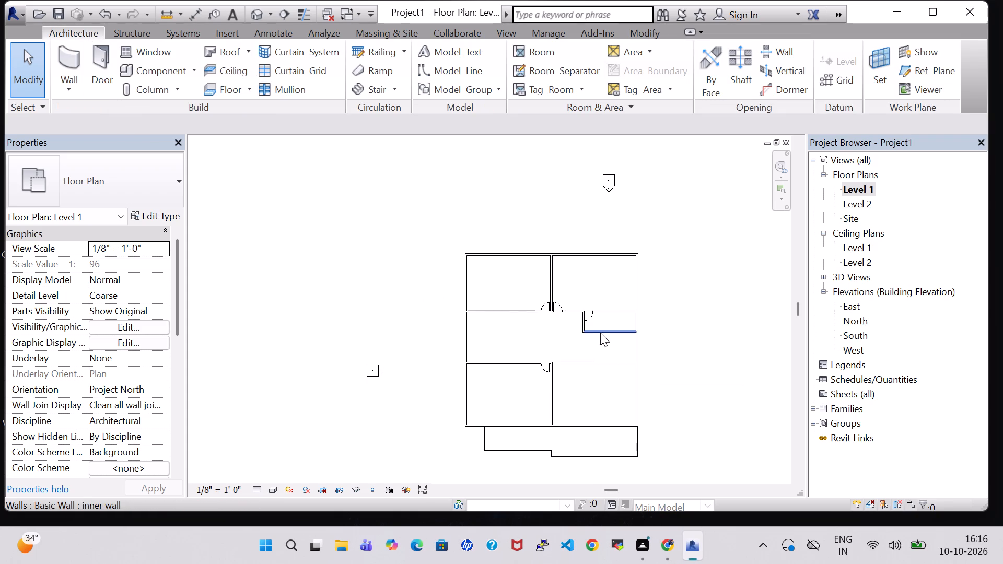
scroll(600, 333, "up", 2)
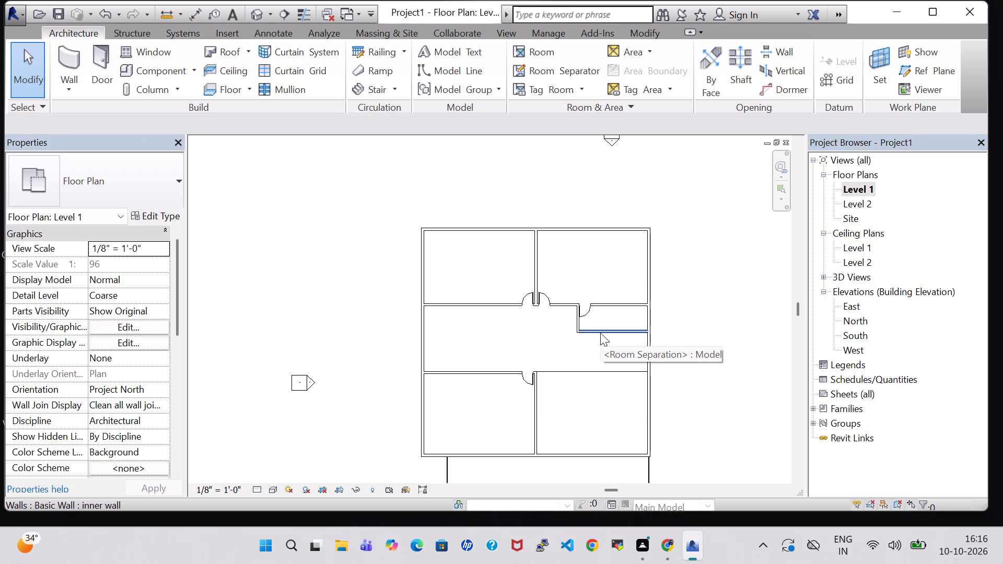
left_click(102, 60)
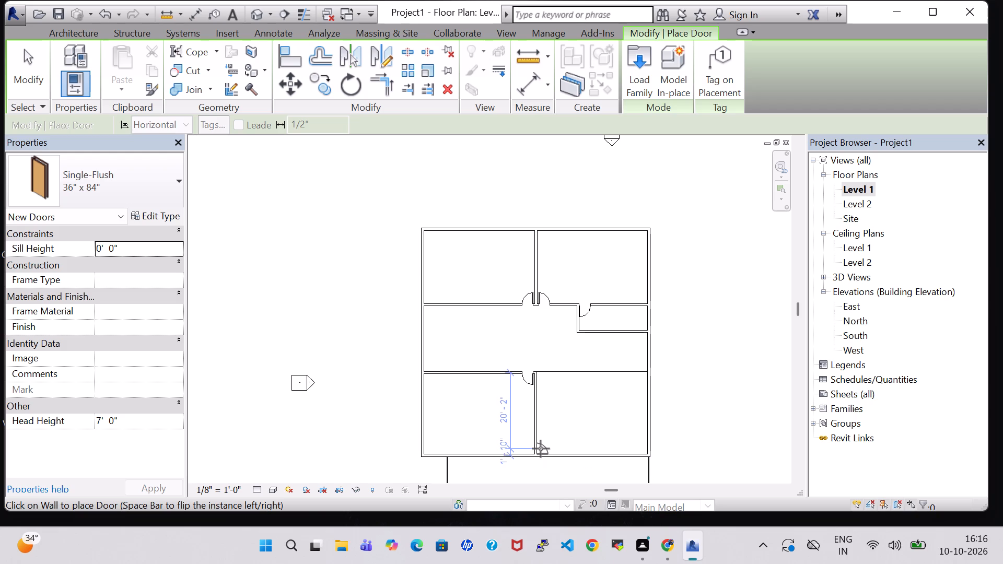
scroll(541, 449, "up", 9)
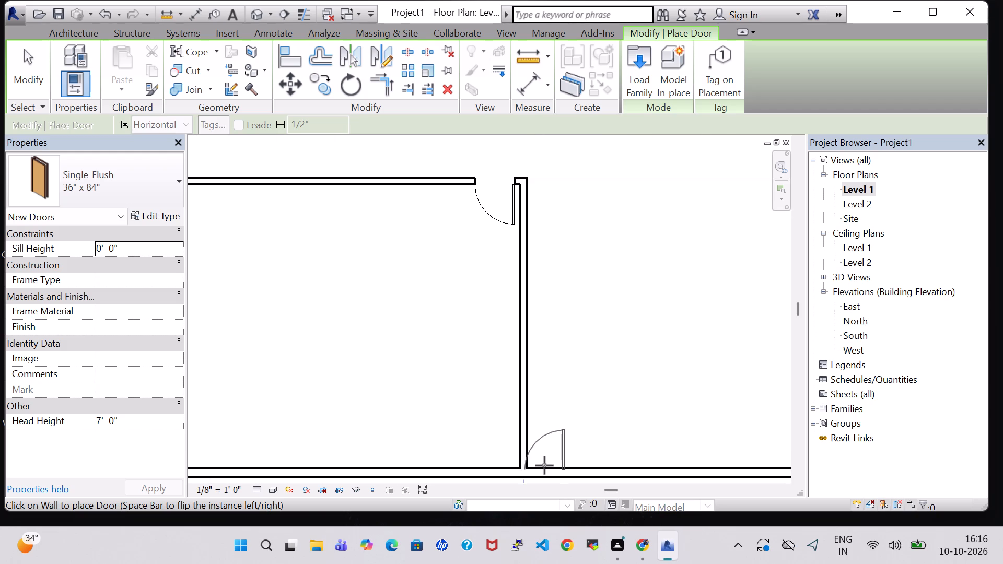
key("space")
scroll(558, 468, "up", 3)
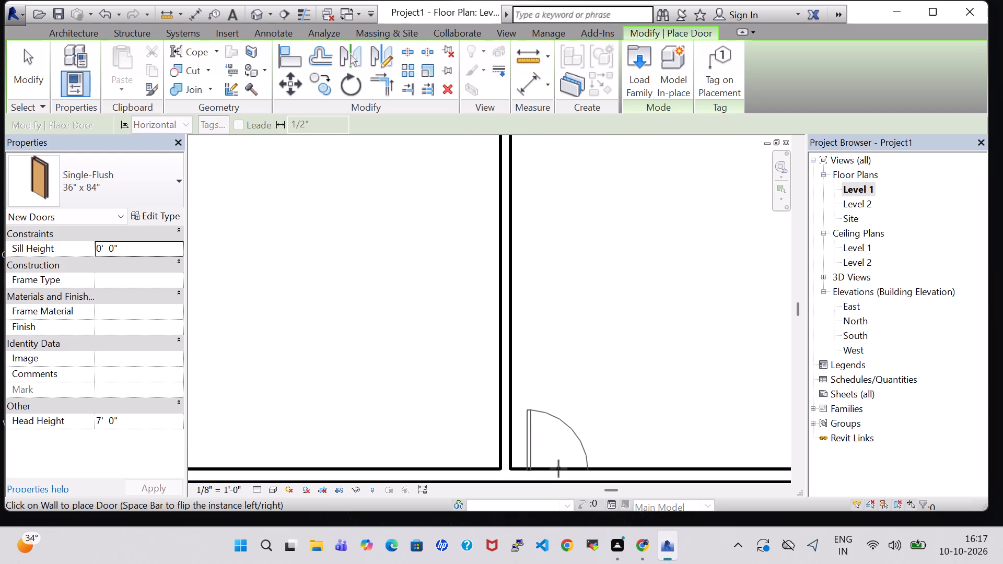
scroll(558, 468, "up", 1)
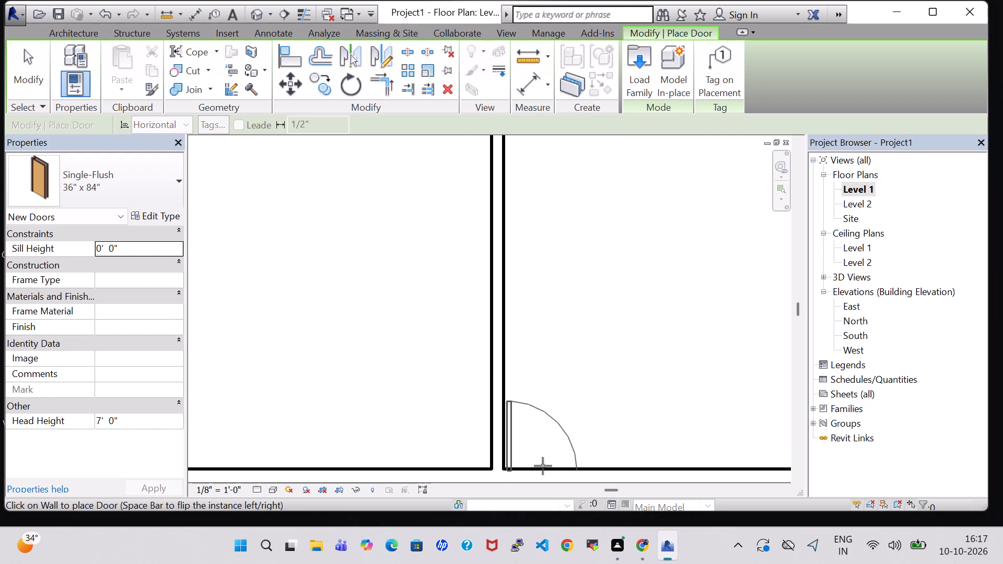
left_click(543, 466)
key("Escape")
key("Escape")
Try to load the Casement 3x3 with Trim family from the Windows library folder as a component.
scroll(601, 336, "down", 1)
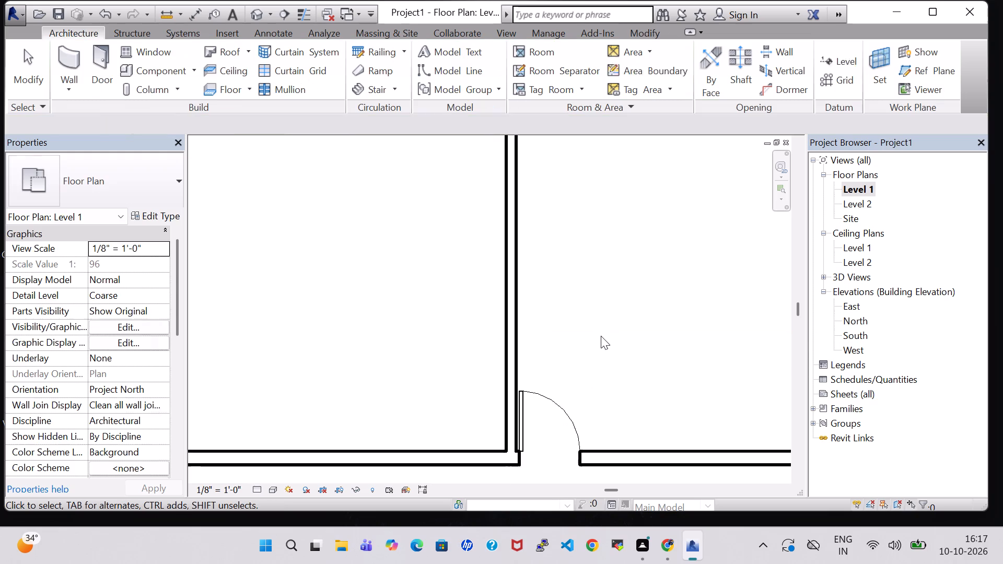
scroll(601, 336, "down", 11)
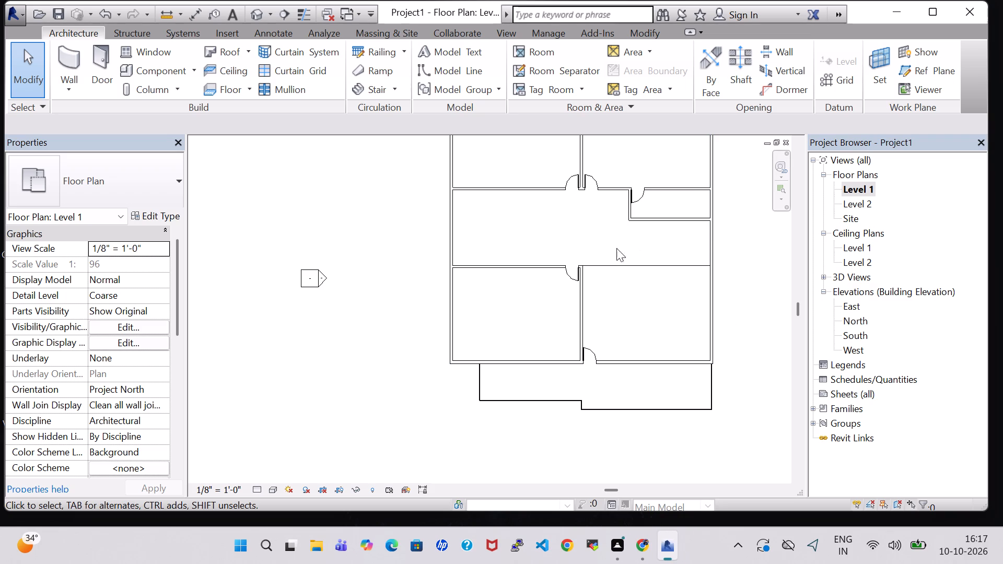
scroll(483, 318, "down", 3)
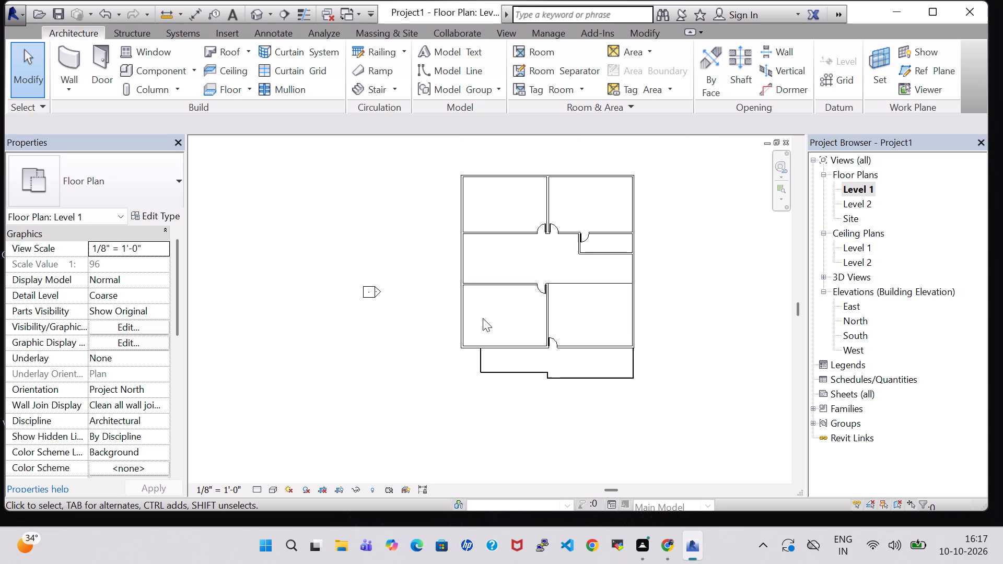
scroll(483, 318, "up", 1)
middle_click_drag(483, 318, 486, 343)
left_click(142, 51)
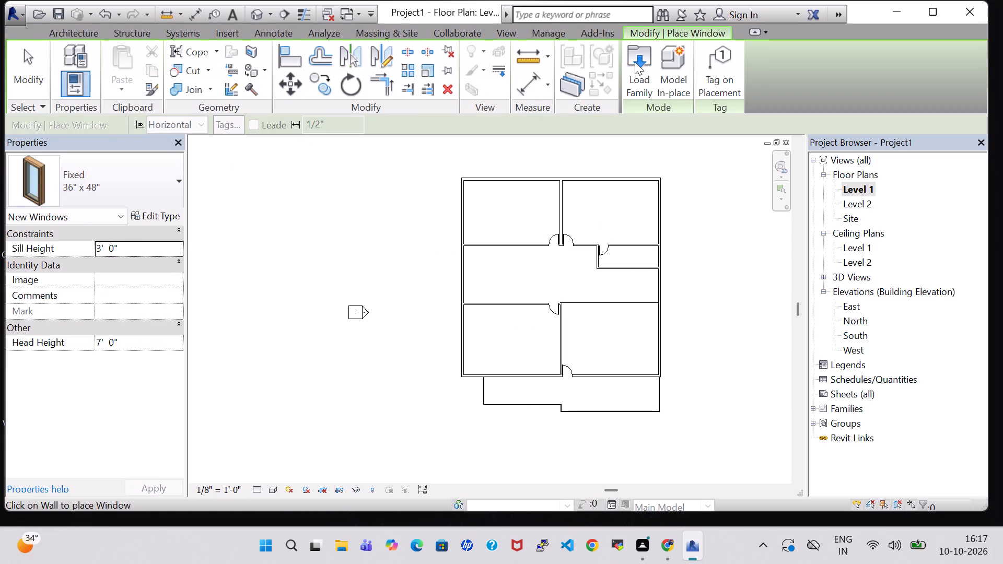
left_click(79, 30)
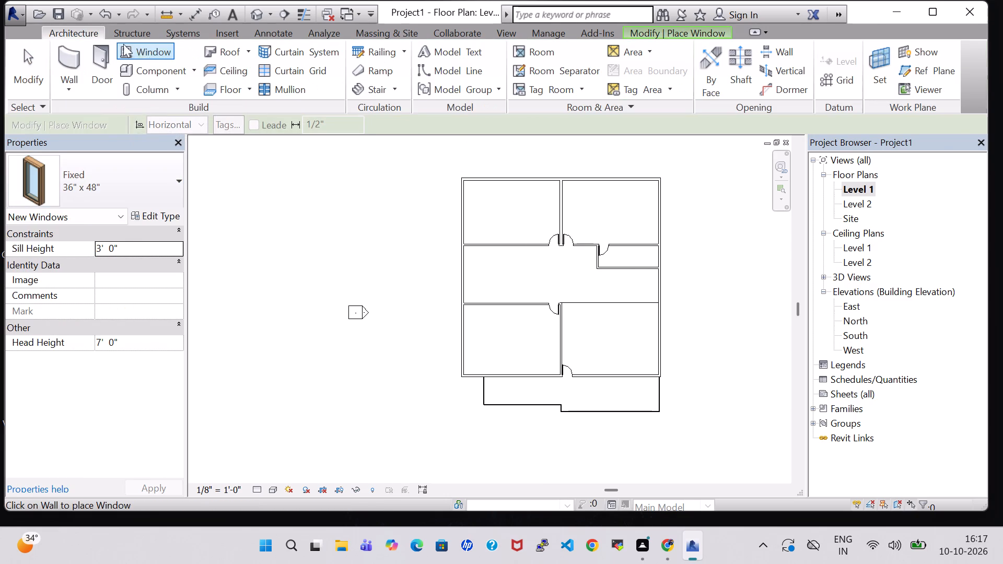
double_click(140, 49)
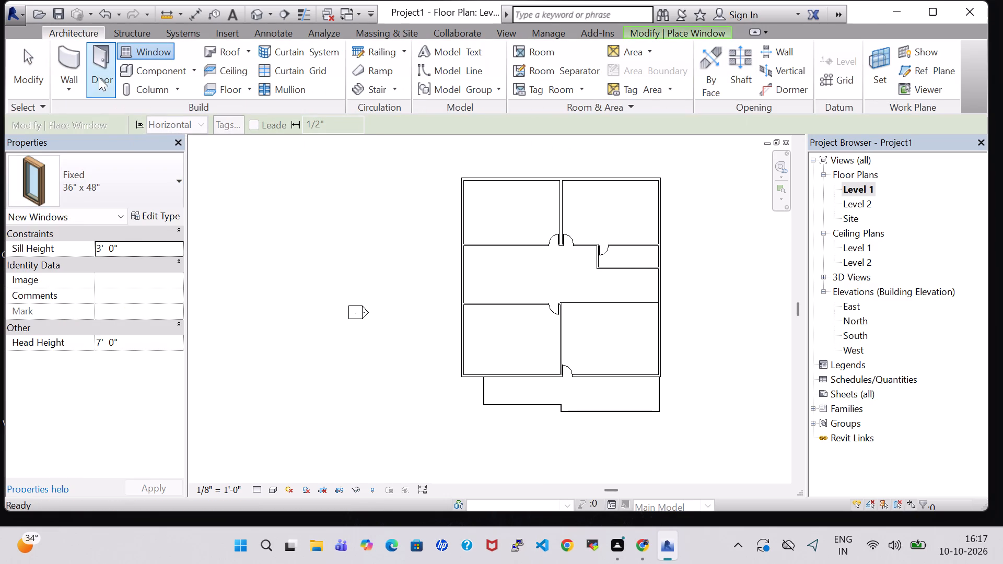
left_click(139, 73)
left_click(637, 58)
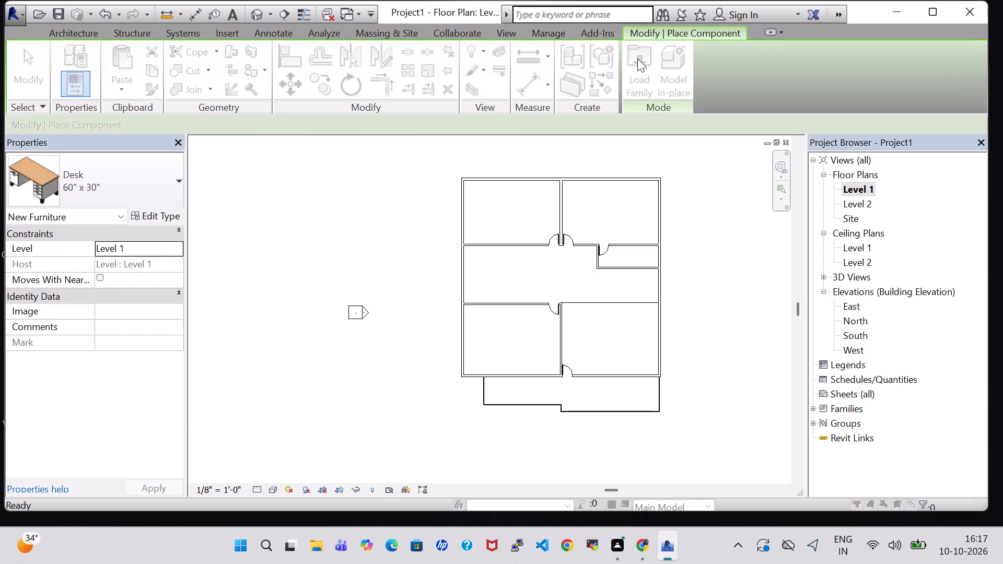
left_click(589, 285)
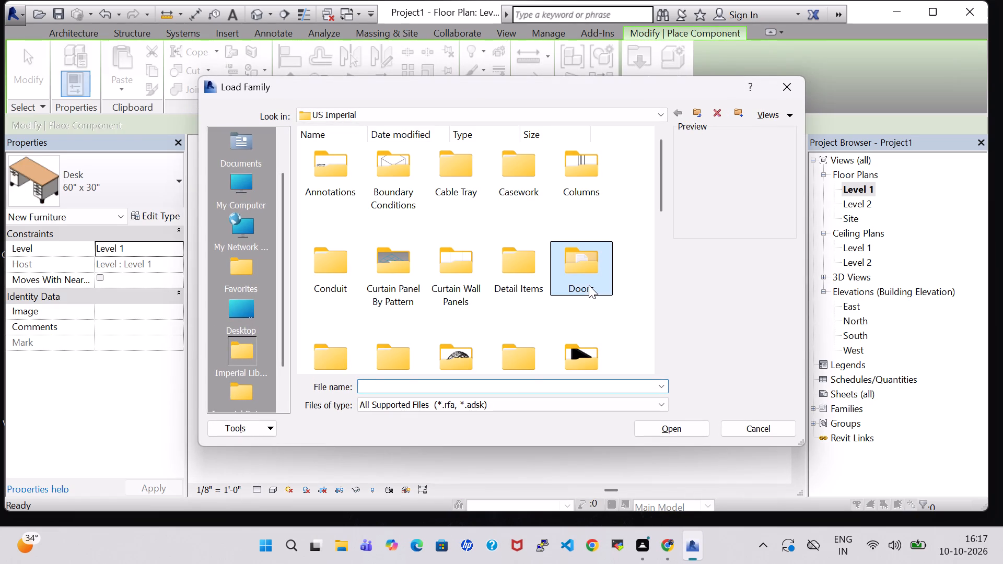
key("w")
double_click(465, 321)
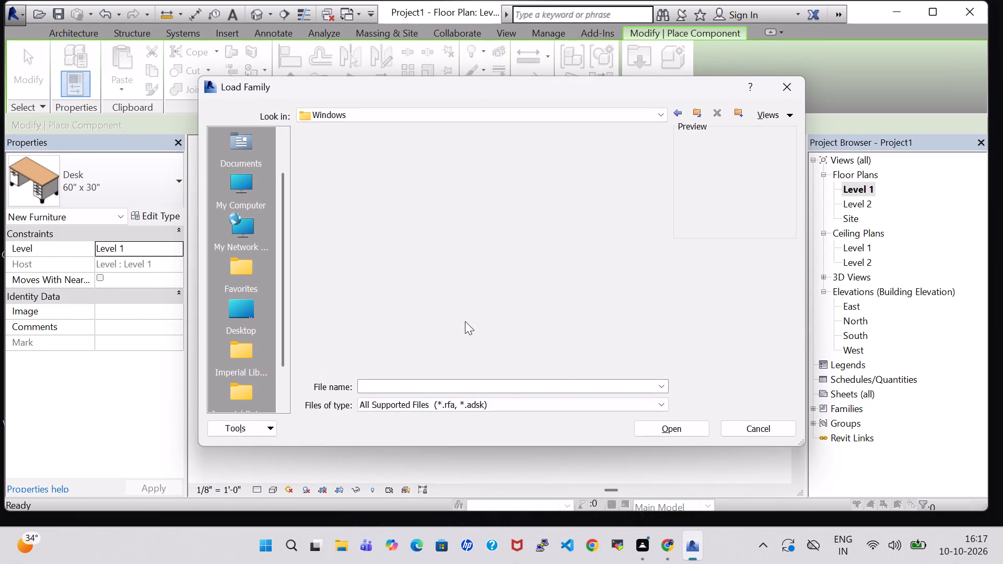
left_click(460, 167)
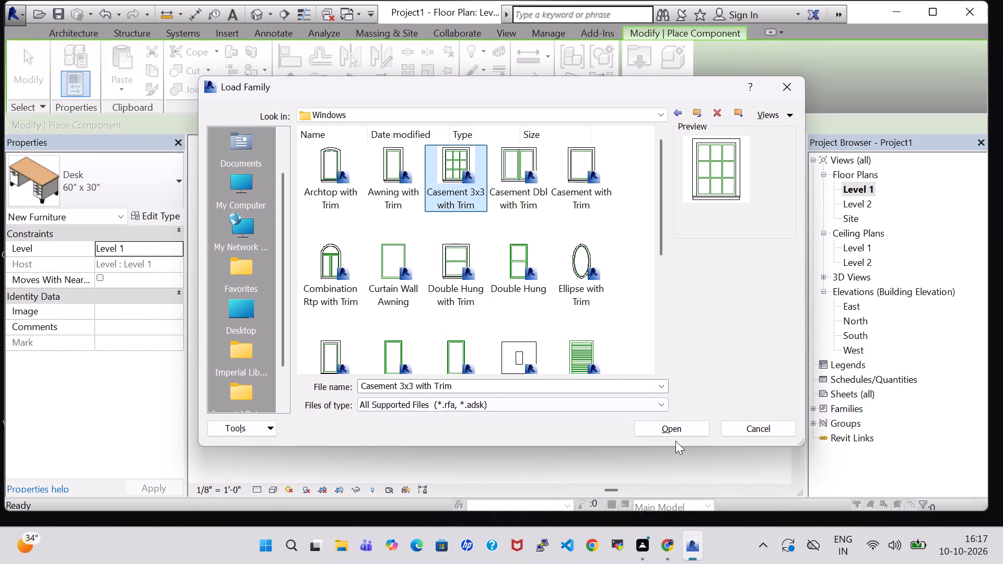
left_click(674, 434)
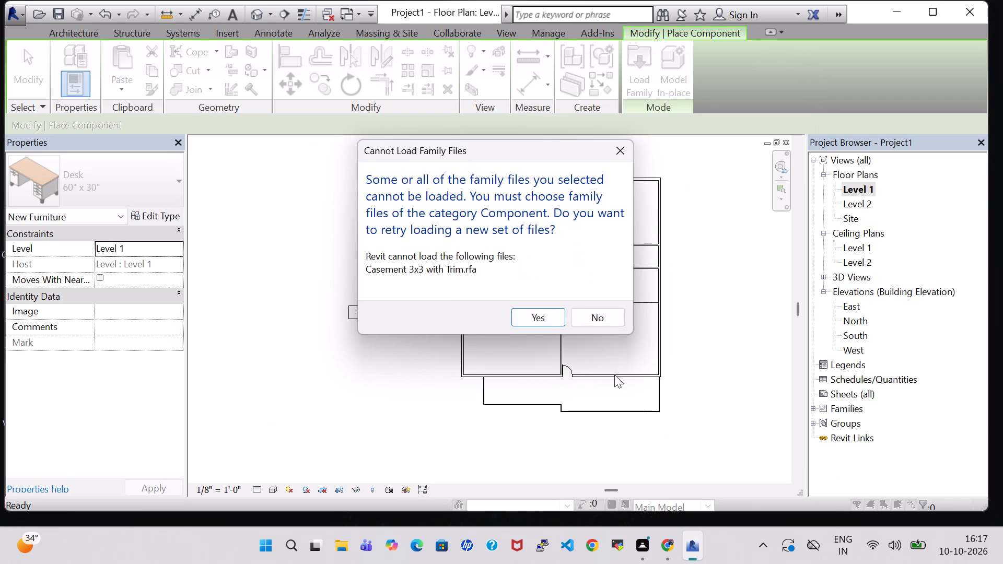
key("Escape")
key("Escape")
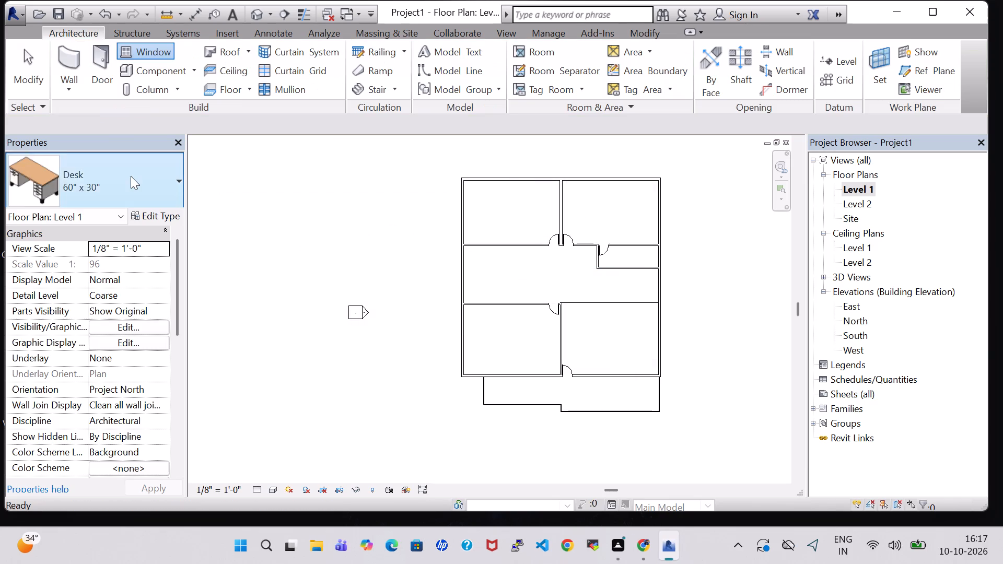
Place a Fixed 36" x 48" window in the west outer wall of the northwest room, centred 10'-0" from each adjoining wall.
left_click(126, 78)
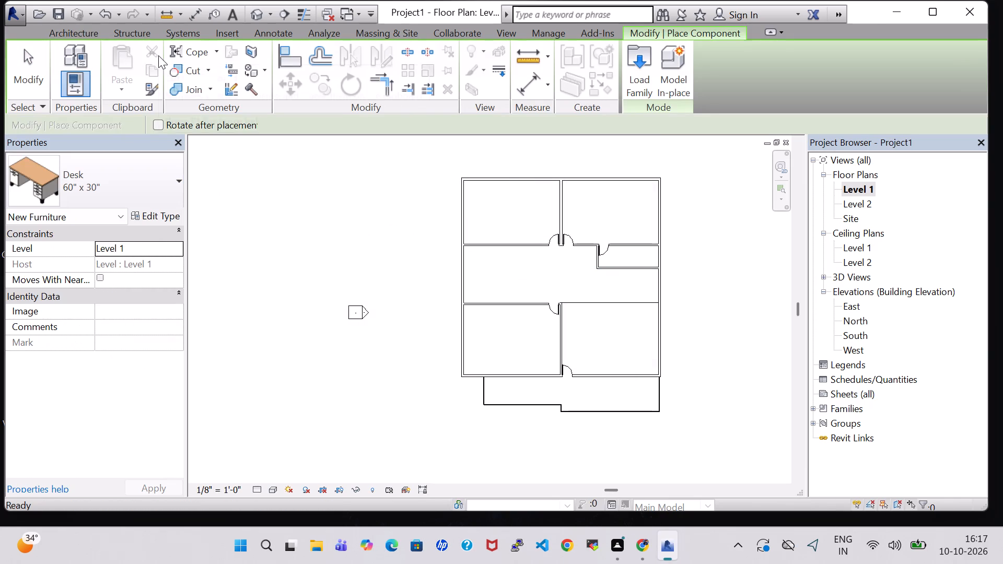
left_click(56, 34)
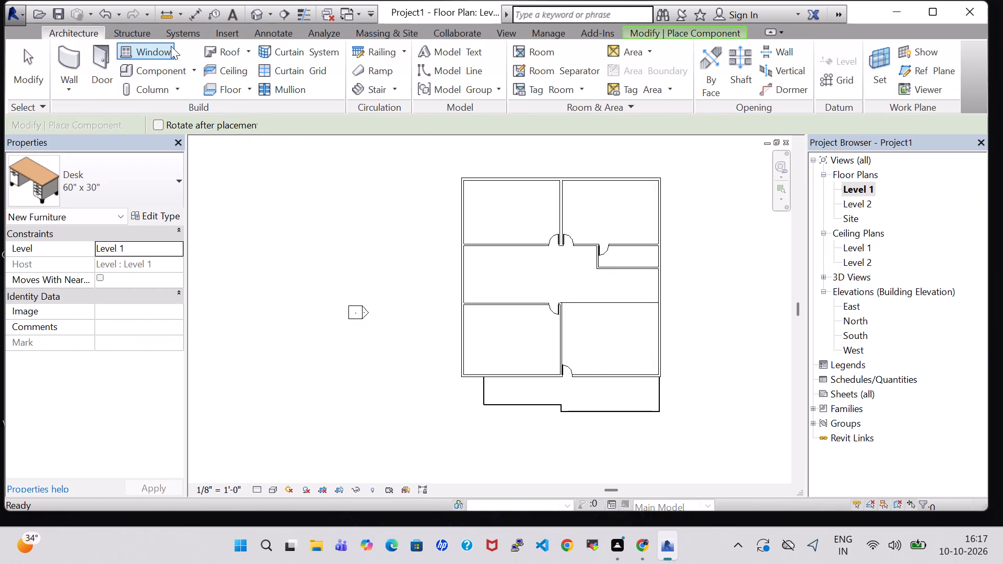
left_click(171, 46)
left_click(127, 198)
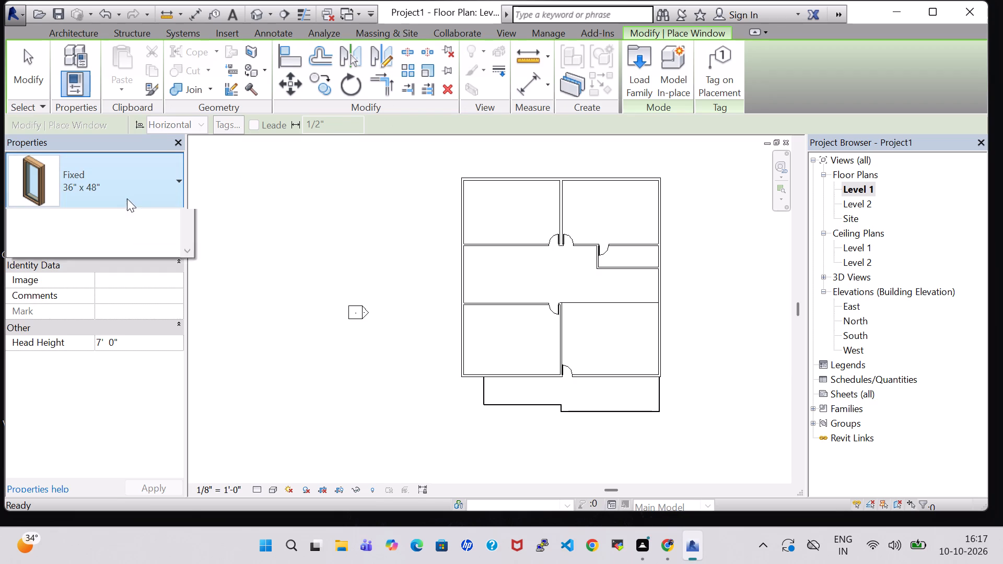
left_click(98, 254)
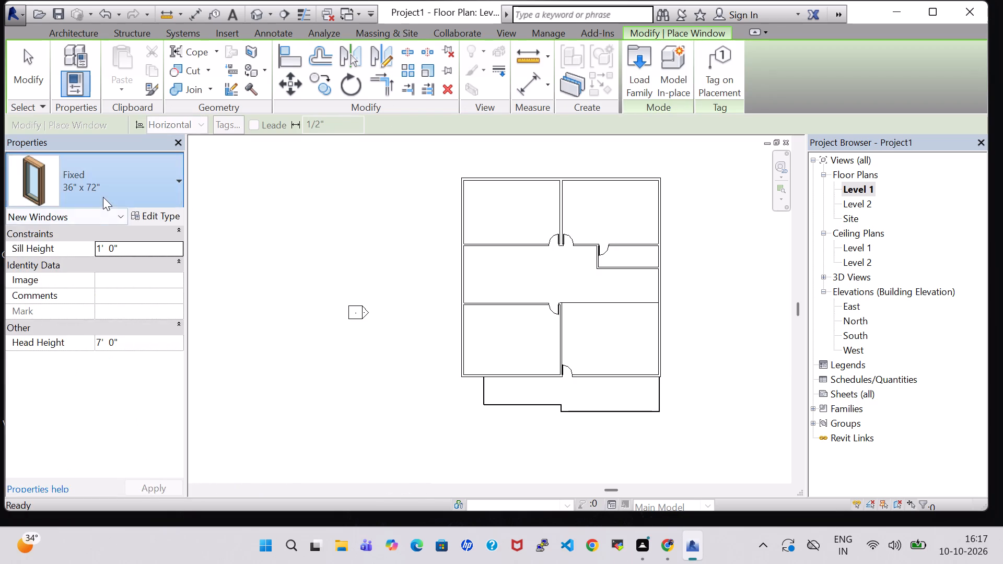
left_click(103, 197)
left_click(148, 177)
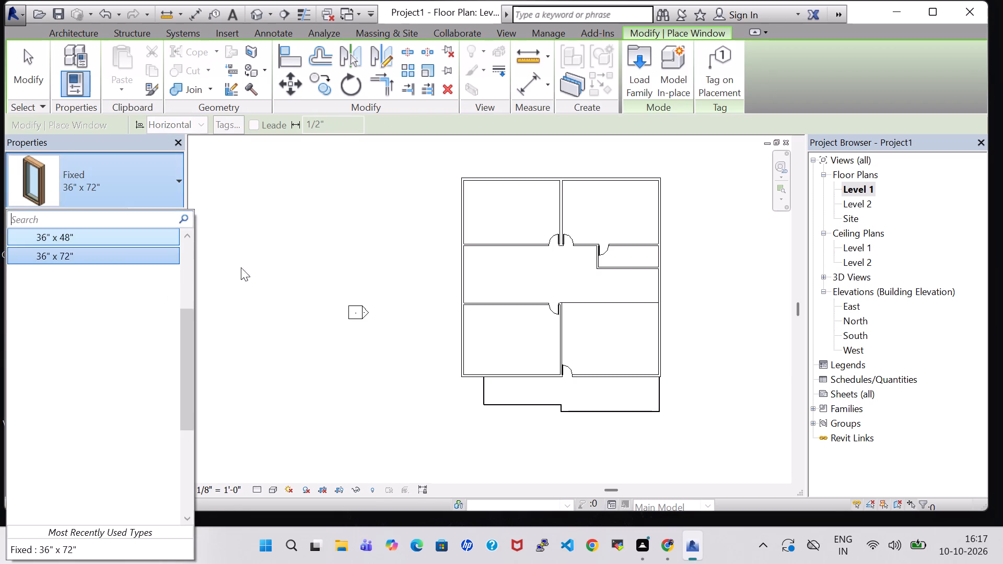
left_click(256, 269)
left_click(122, 190)
scroll(99, 248, "up", 2)
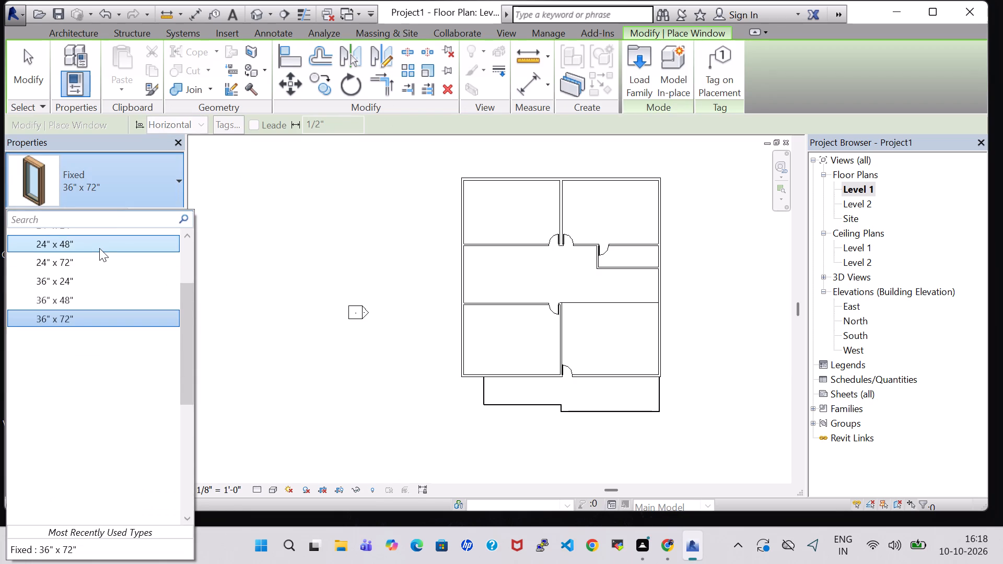
scroll(99, 248, "up", 2)
left_click(76, 368)
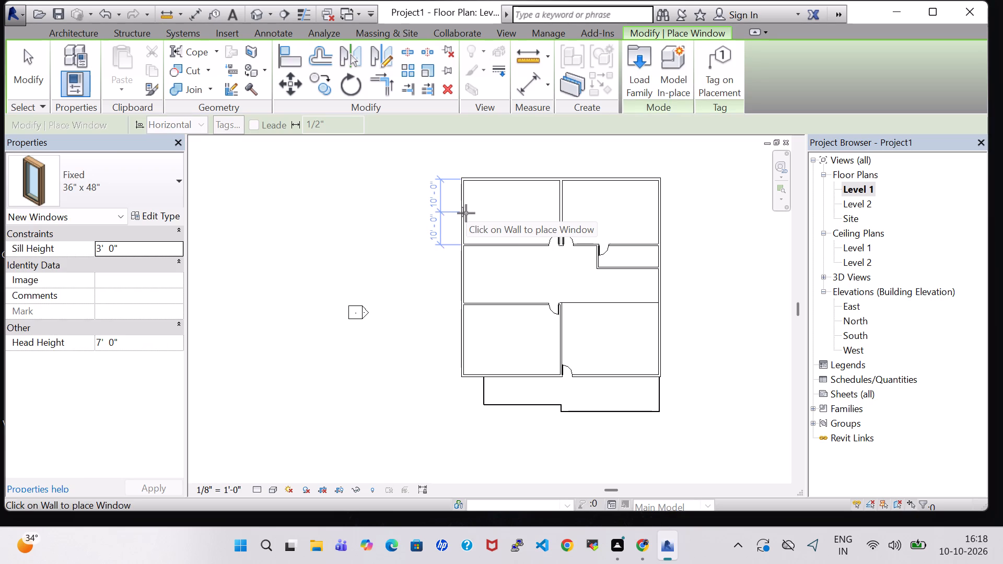
scroll(466, 213, "up", 7)
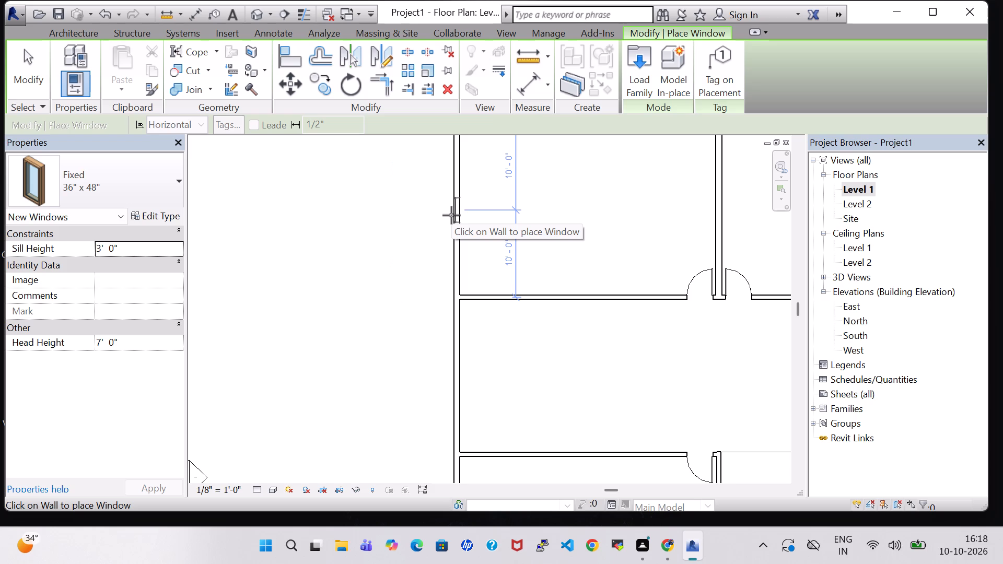
left_click(451, 215)
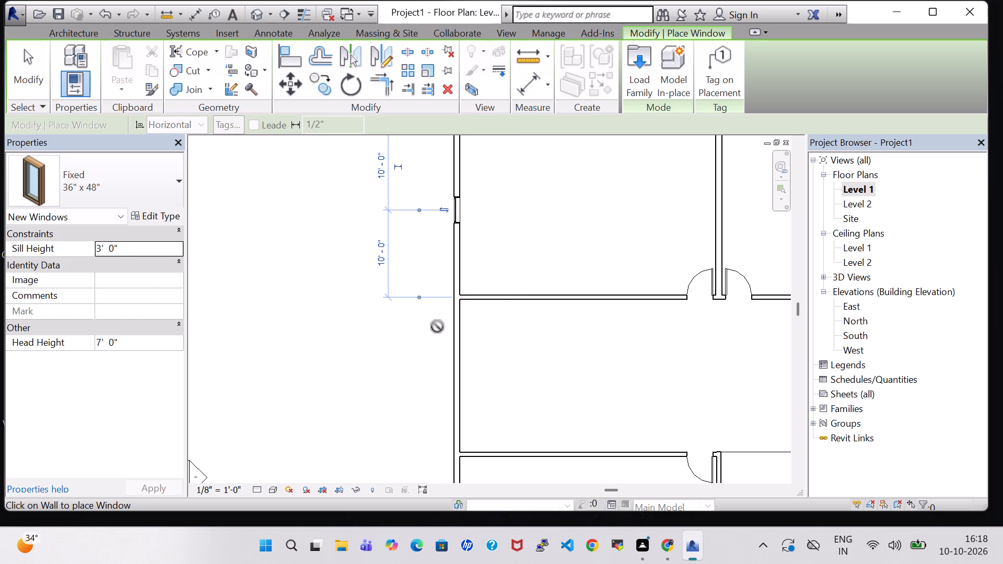
Add two more west-wall windows: one 10'-1" below the middle room's upper partition, one centred at 11'-0" in the southwest room.
scroll(437, 326, "down", 2)
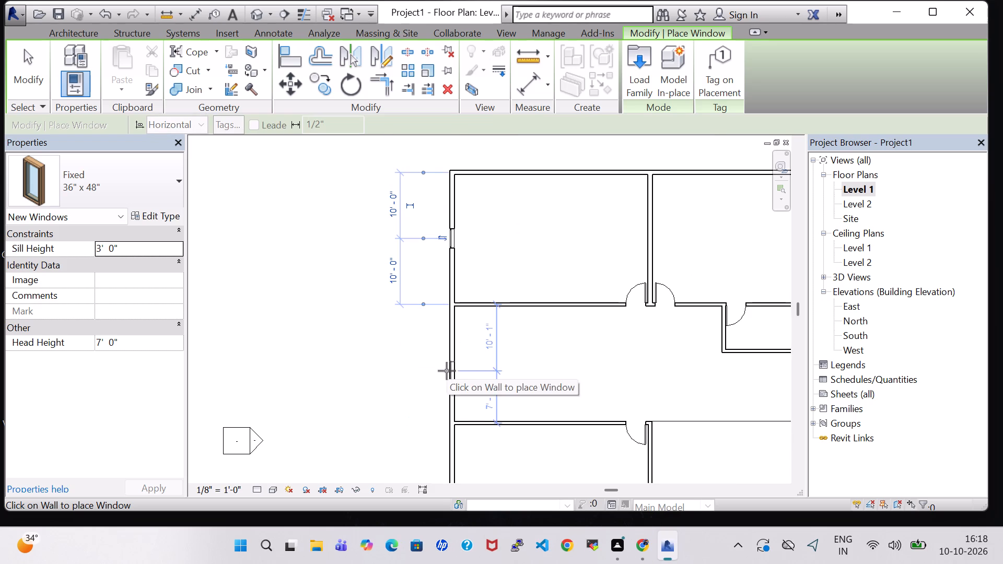
left_click(447, 371)
scroll(447, 371, "down", 5)
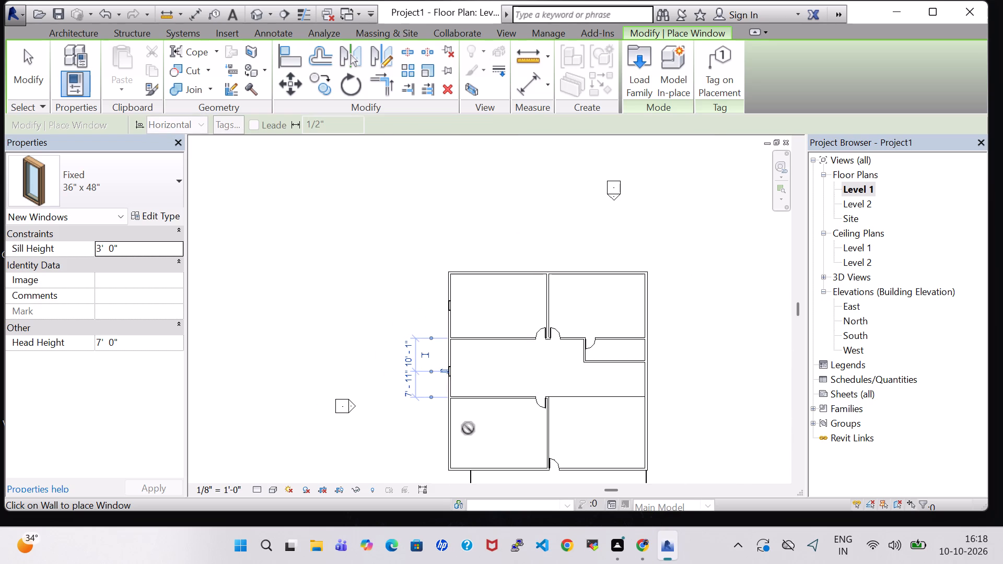
left_click(447, 432)
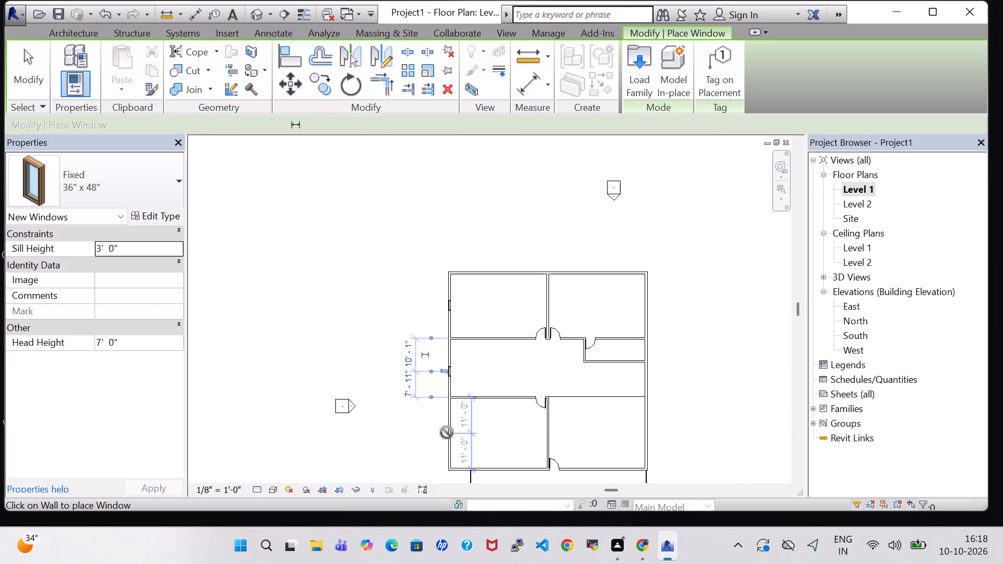
Place two Fixed 36" x 48" windows 14'-3" apart in the southwest room's front wall, the second 6'-7" from the central partition.
middle_click_drag(529, 451, 526, 326)
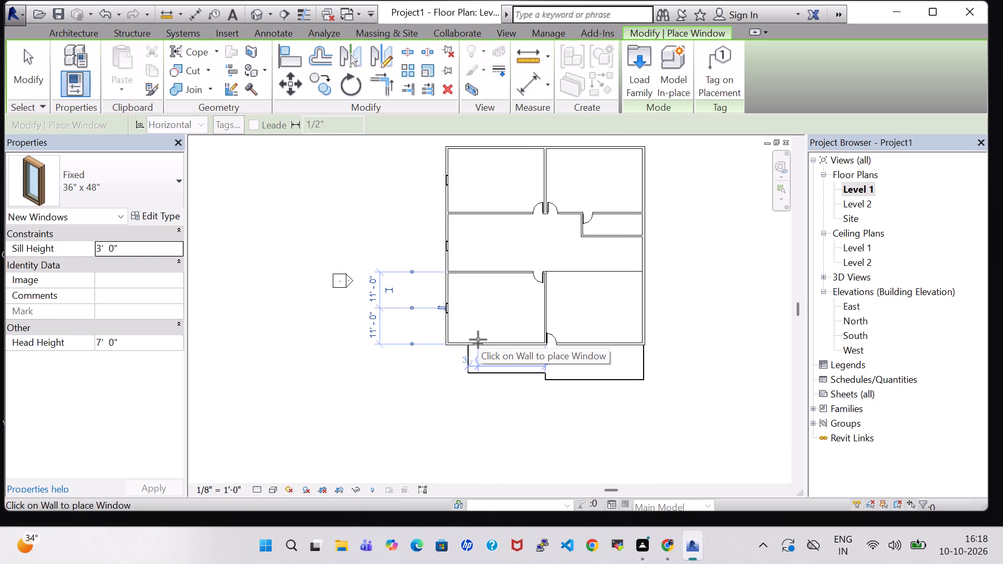
scroll(477, 344, "up", 7)
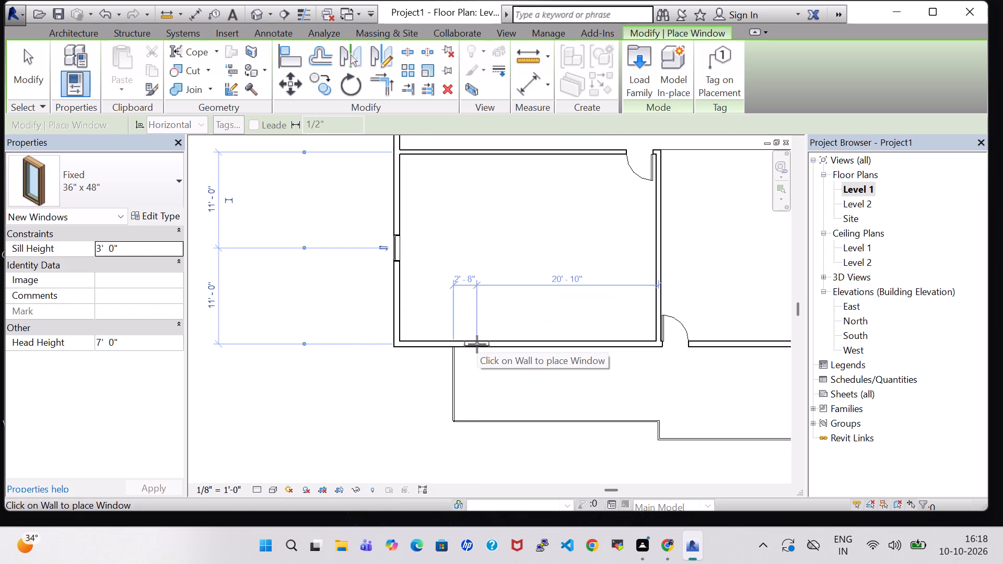
left_click(477, 344)
left_click(601, 346)
scroll(601, 346, "down", 2)
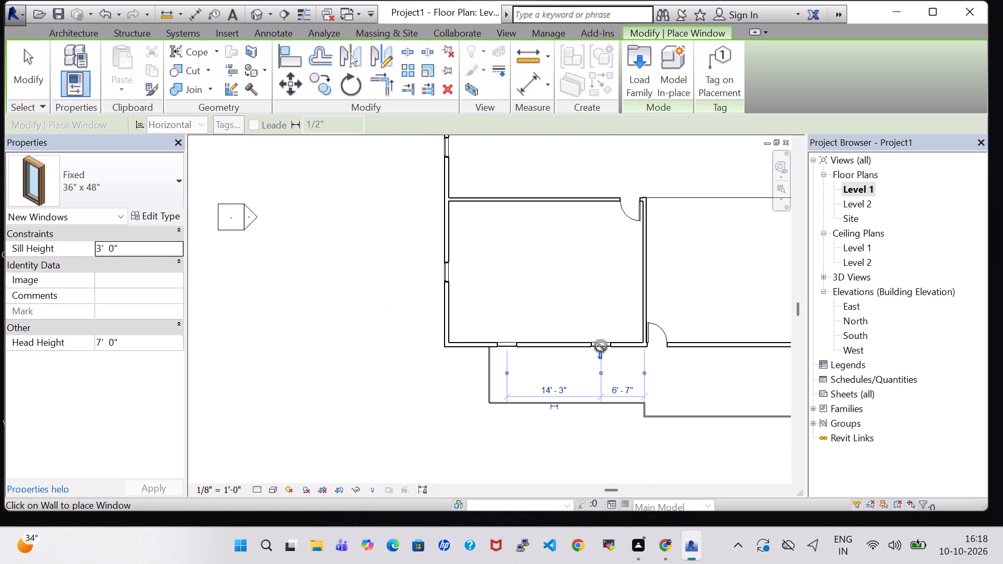
Place Fixed 36" x 48" windows in the east wall, centred in the southeast room (about 11'-1 5/8") and middle room (5'-3 7/8").
scroll(601, 346, "down", 2)
middle_click_drag(601, 346, 333, 314)
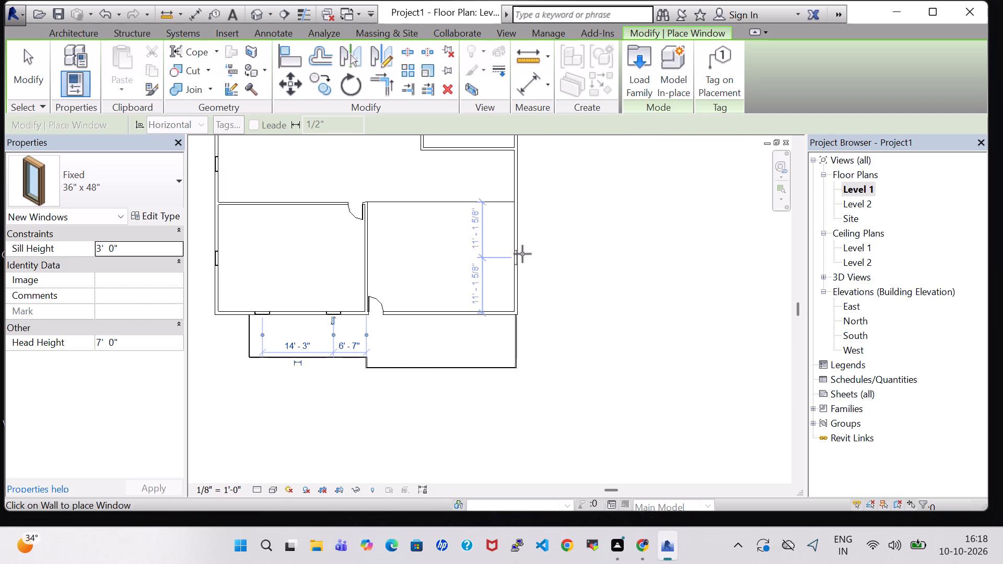
left_click(519, 254)
middle_click_drag(572, 272, 570, 371)
left_click(517, 281)
Place two Fixed 36" x 48" windows in the northeast room: north wall 4'-11" from the partition, east wall centred at 10'-0".
scroll(541, 237, "up", 1)
middle_click_drag(541, 237, 546, 356)
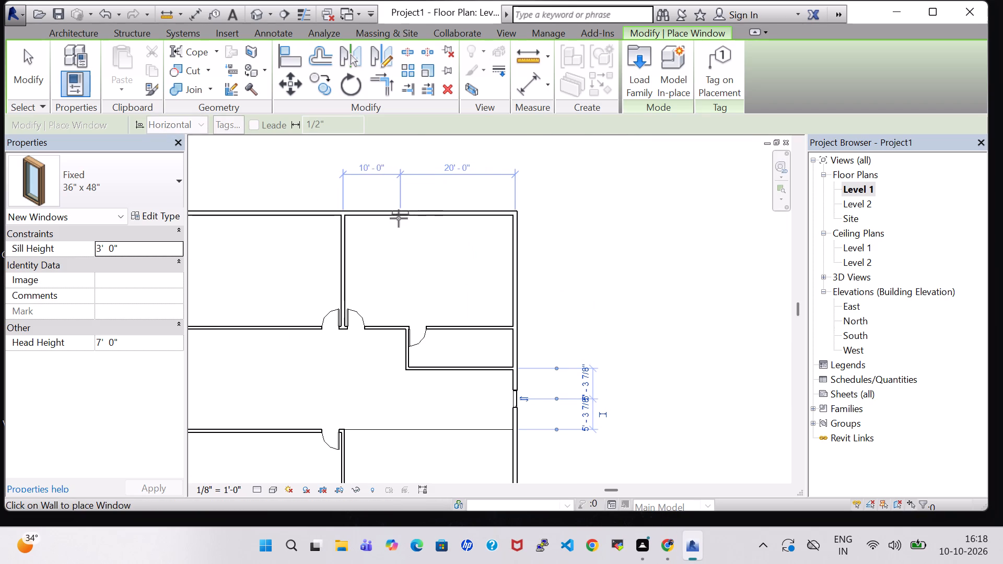
left_click(371, 206)
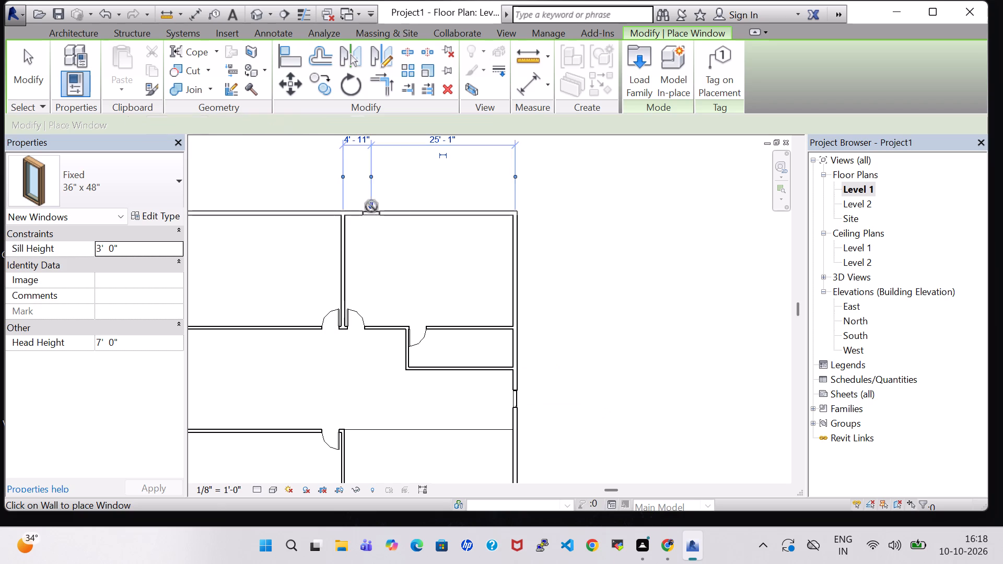
left_click(521, 267)
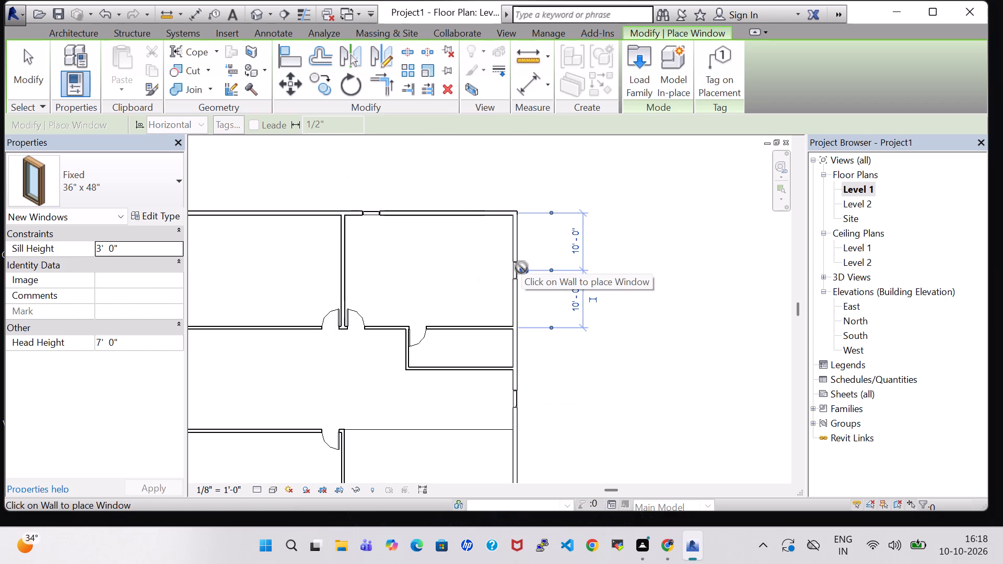
key("Escape")
key("Escape")
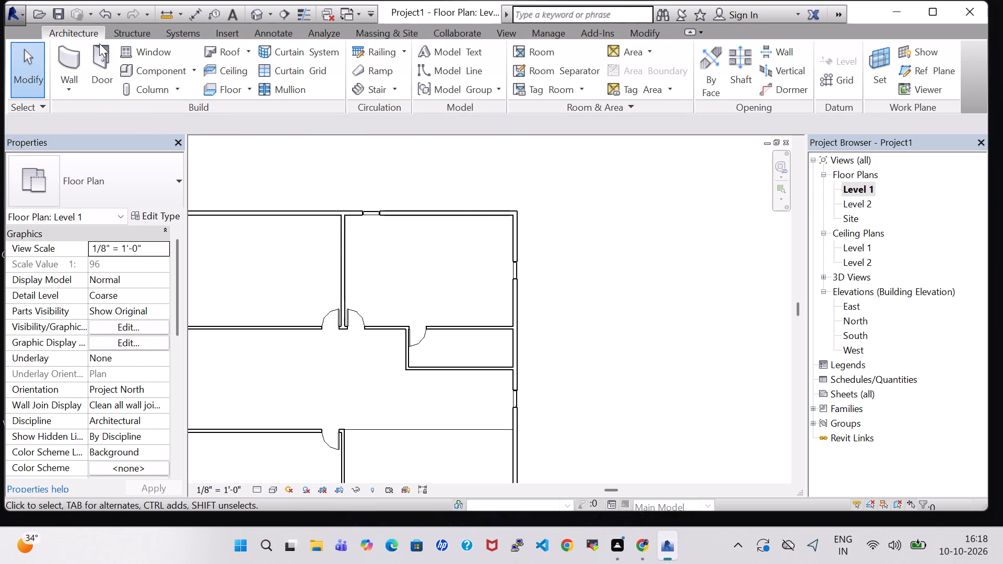
Load the Transom with Trim window family from the US Imperial library's Windows folder.
left_click(142, 49)
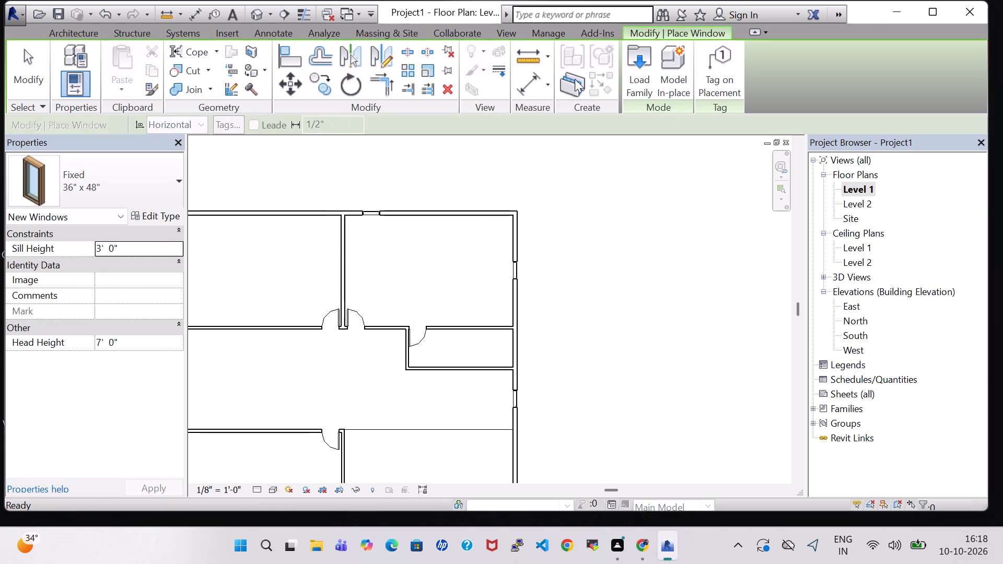
left_click(639, 81)
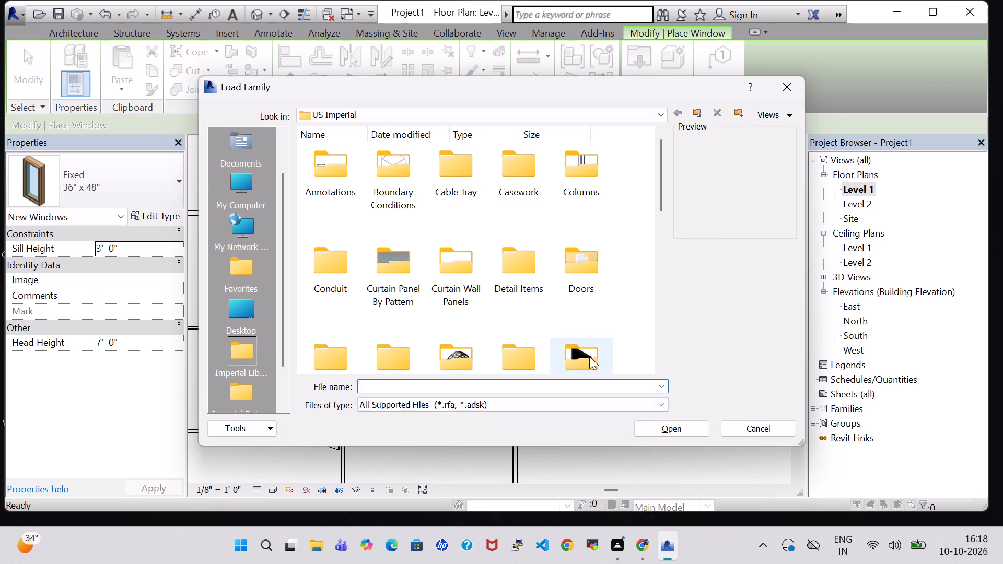
left_click(590, 356)
key("w")
double_click(458, 322)
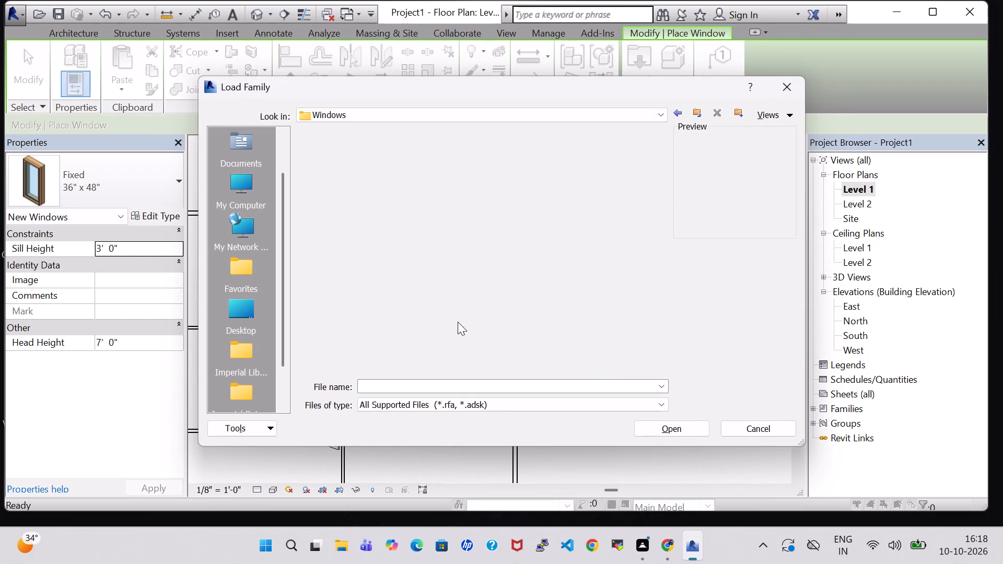
scroll(528, 358, "down", 1)
left_click(528, 329)
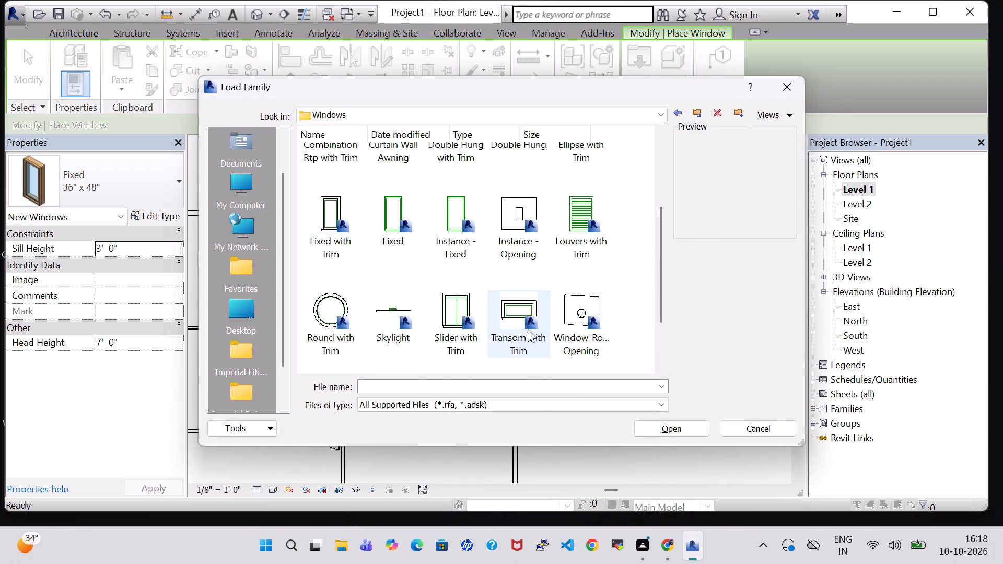
left_click(664, 427)
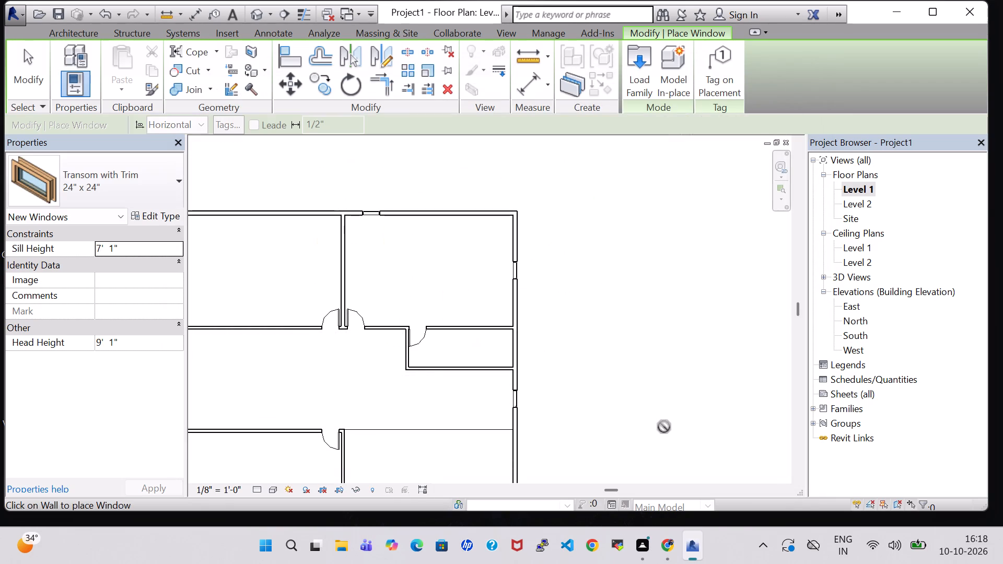
Place a Transom with Trim 24" x 24" window in the small room's east outer wall, centred about 3'-6 1/2" from each partition.
scroll(377, 283, "down", 2)
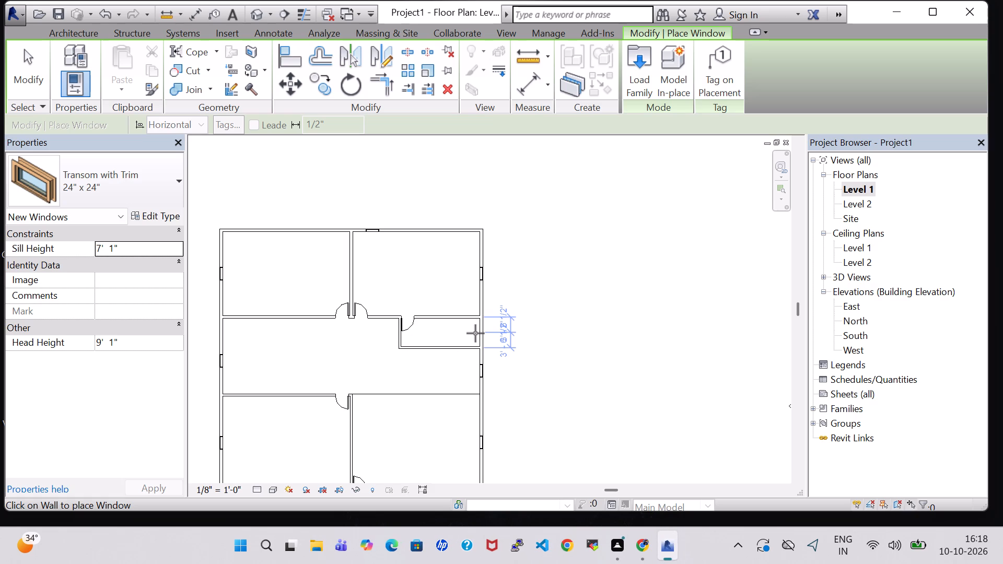
scroll(475, 333, "up", 7)
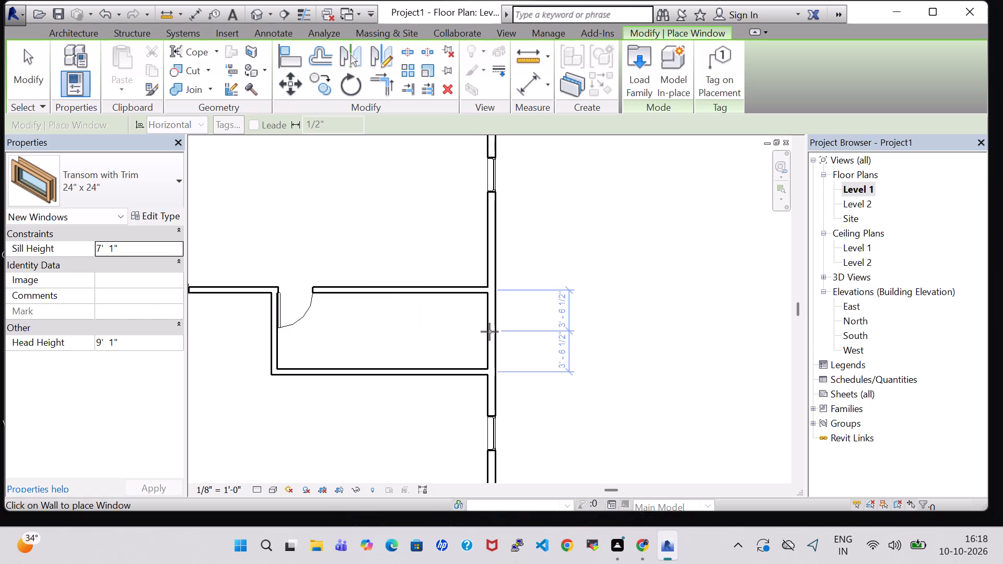
left_click(492, 332)
key("Escape")
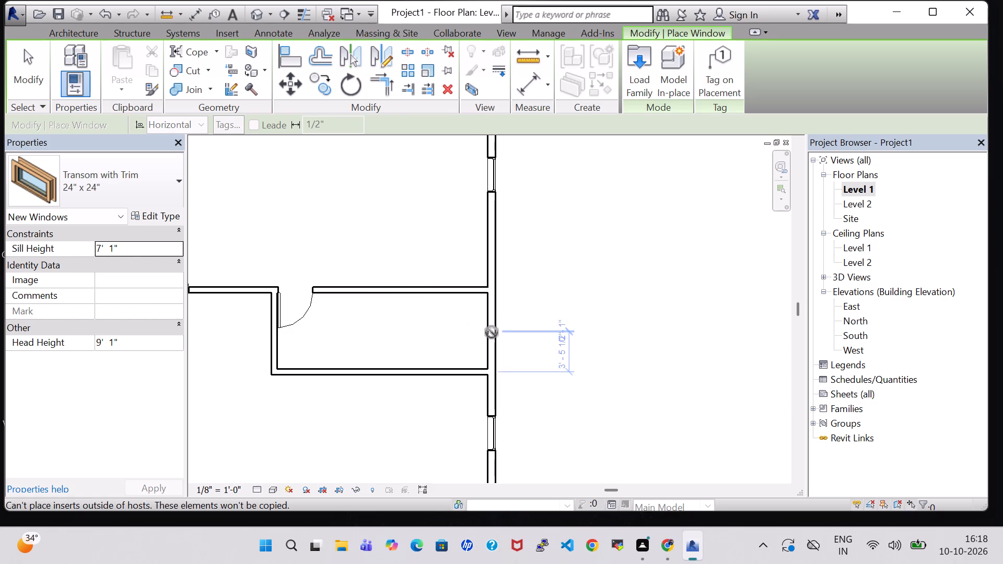
key("Escape")
Examine the building with its doors, windows and railings in the 3D view from several angles.
scroll(492, 332, "down", 6)
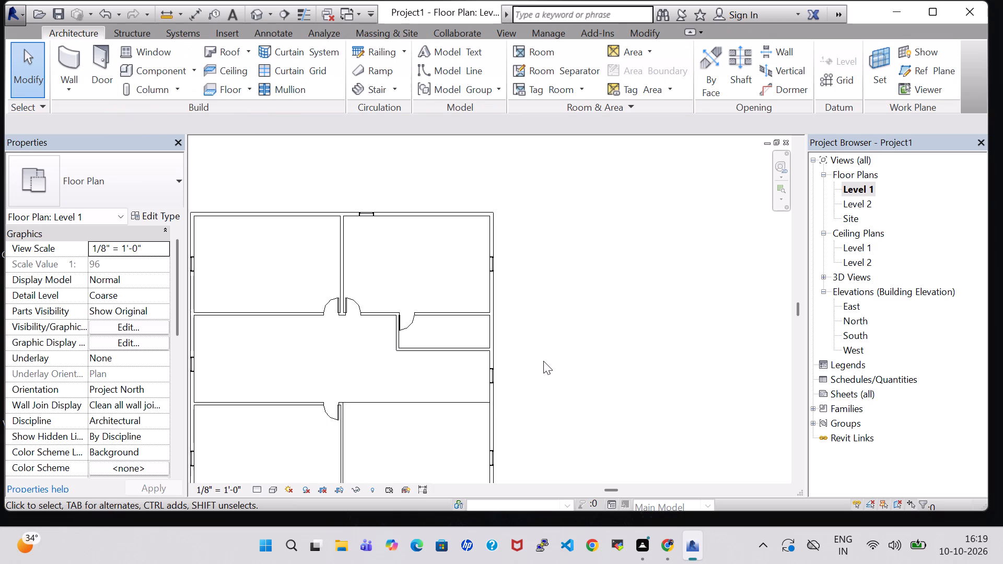
scroll(543, 361, "down", 3)
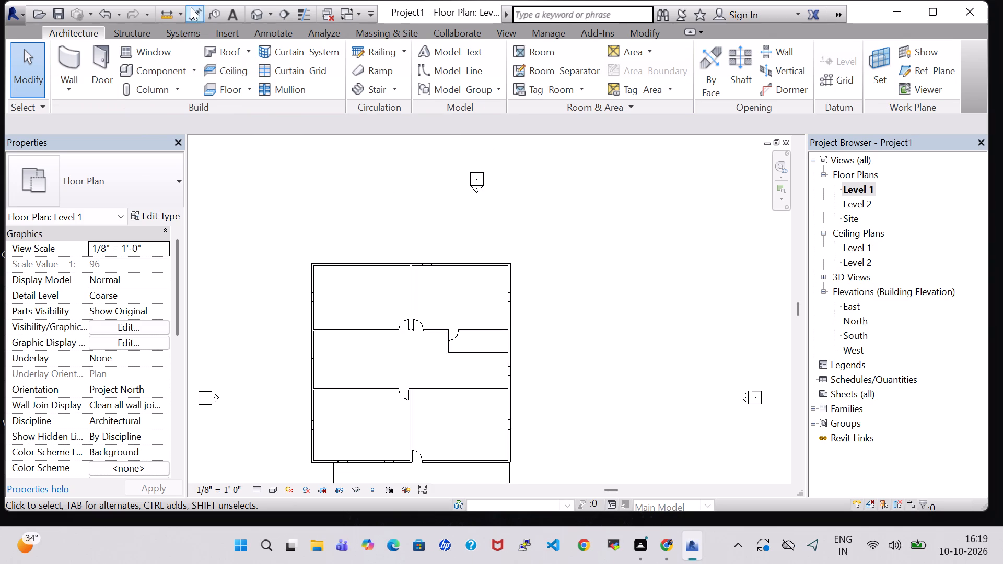
left_click(254, 12)
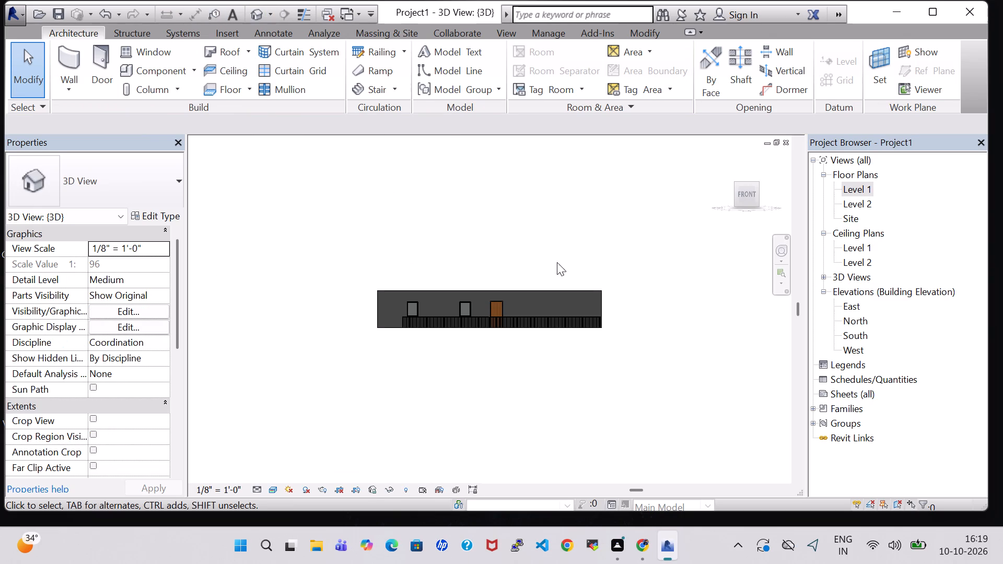
middle_click_drag(577, 258, 425, 327, "shift")
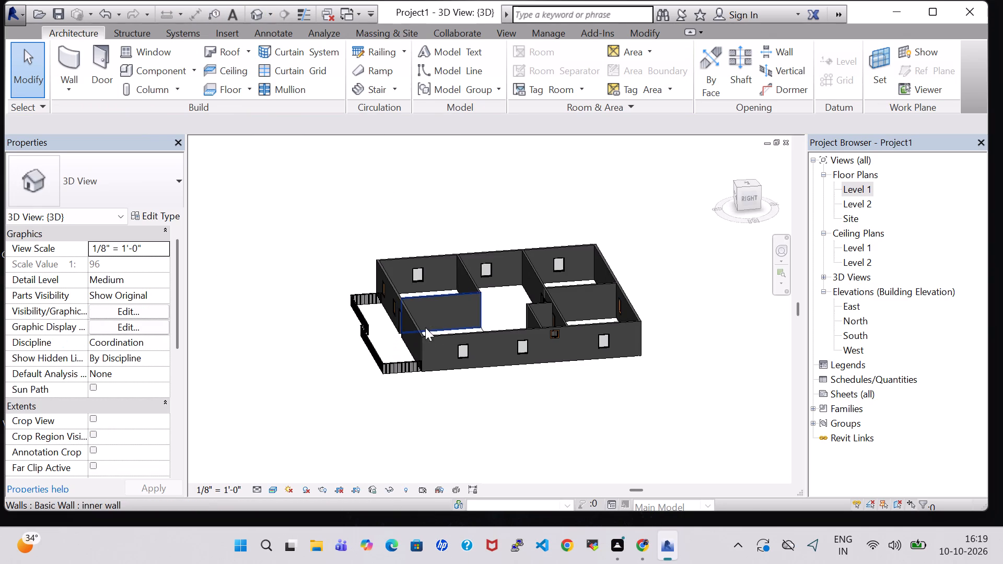
middle_click_drag(682, 296, 638, 391, "shift")
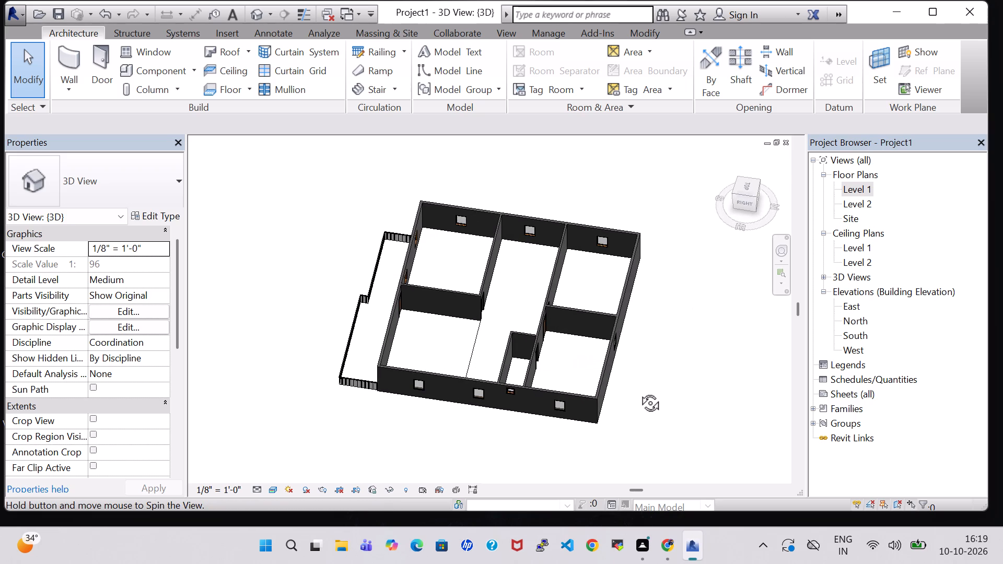
middle_click_drag(638, 391, 709, 318, "shift")
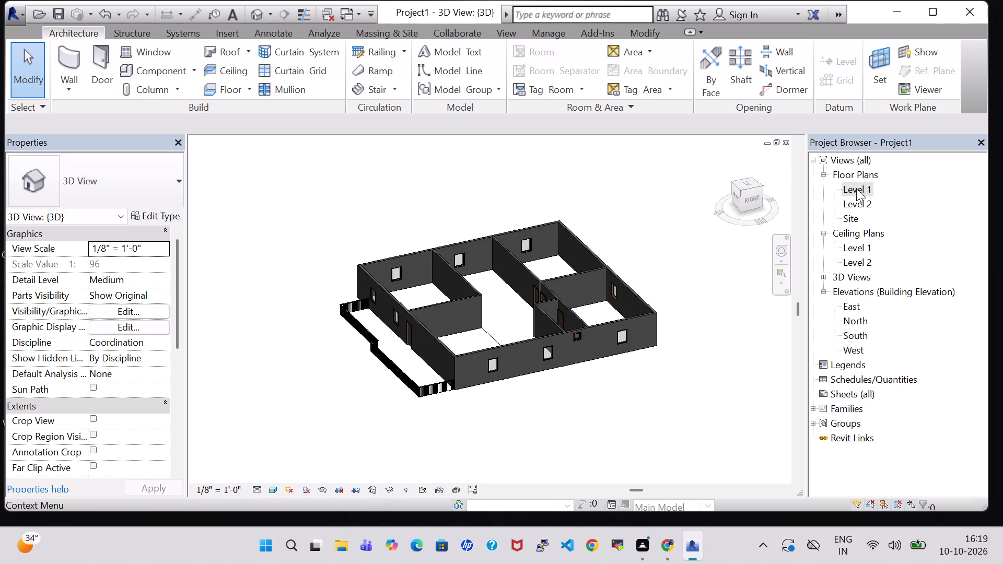
On the Level 1 floor plan, place tagged rooms in all six enclosed interior spaces and the railed front area.
double_click(856, 189)
scroll(599, 328, "down", 2)
middle_click_drag(567, 394, 557, 303)
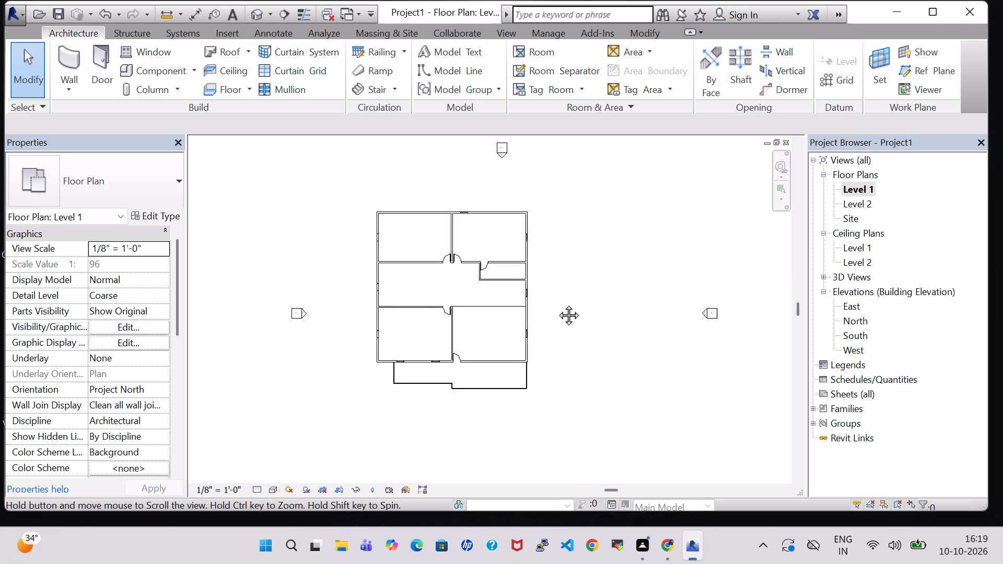
middle_click_drag(557, 303, 555, 286)
scroll(555, 286, "up", 5)
middle_click_drag(555, 286, 664, 409)
scroll(664, 409, "down", 1)
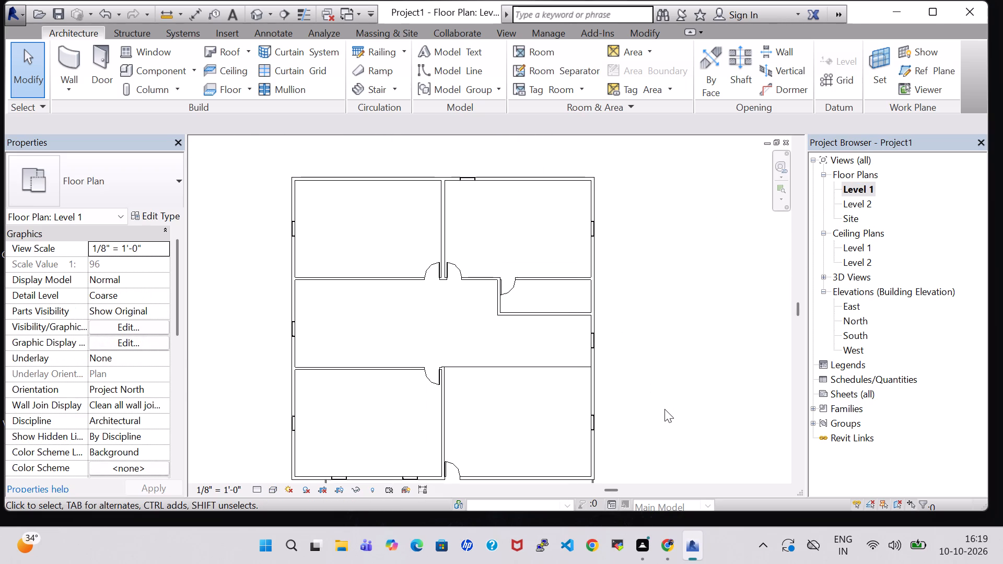
scroll(664, 409, "down", 1)
middle_click_drag(664, 409, 659, 360)
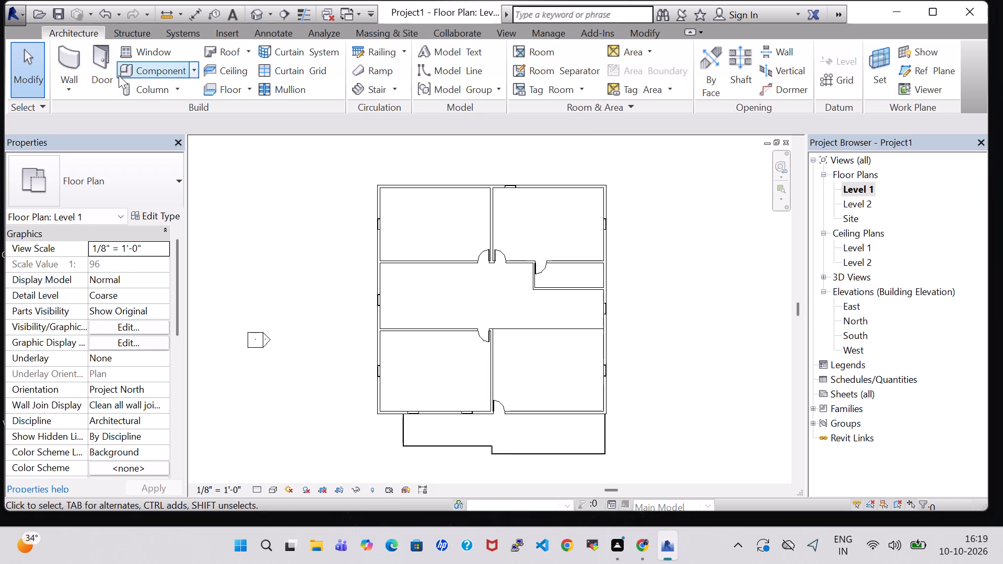
left_click(534, 50)
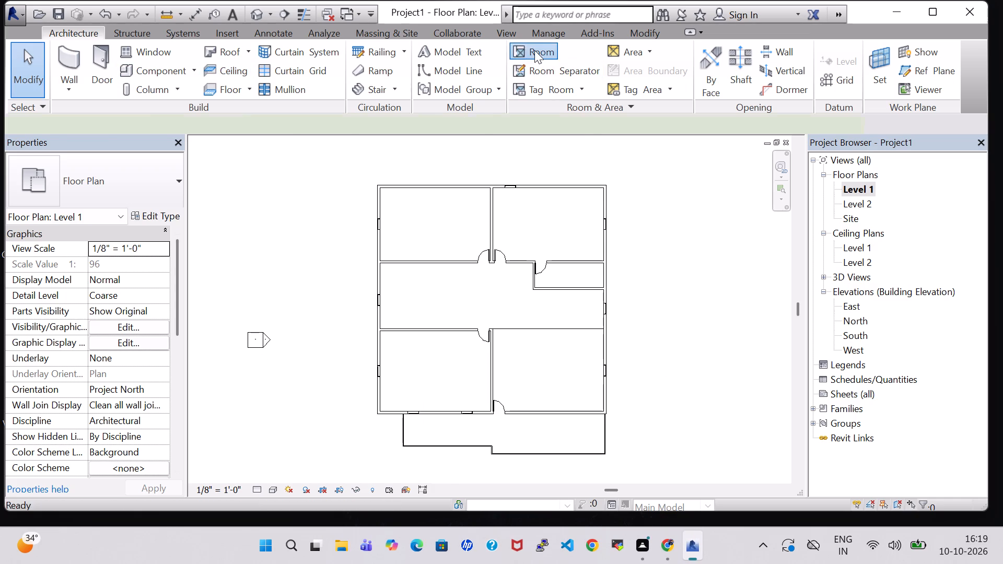
left_click(435, 227)
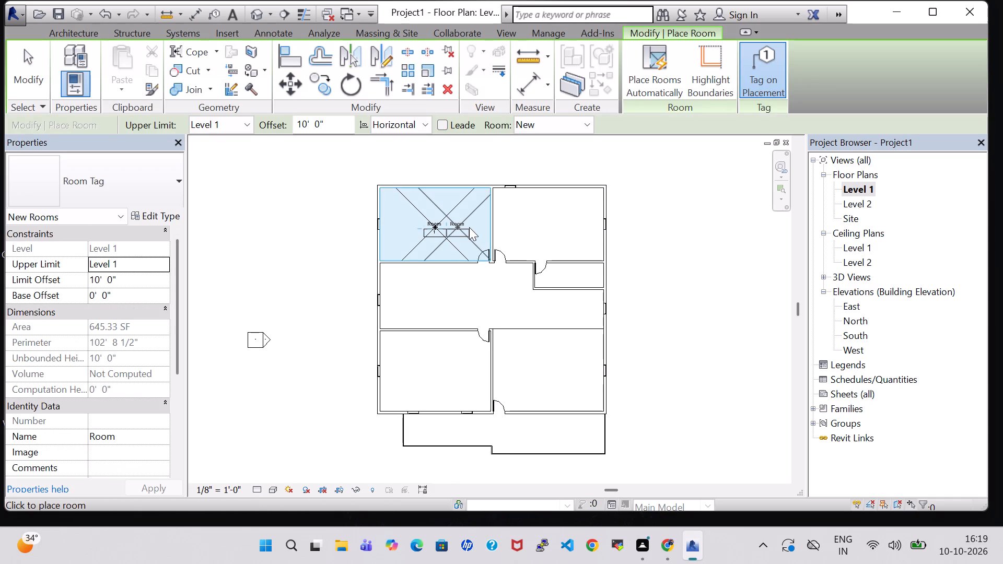
left_click(559, 229)
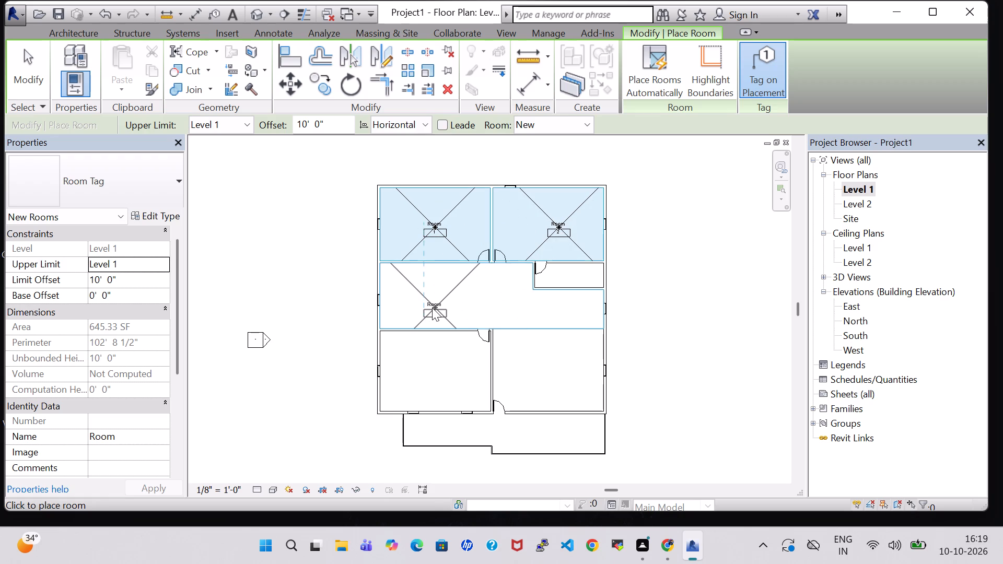
left_click(457, 298)
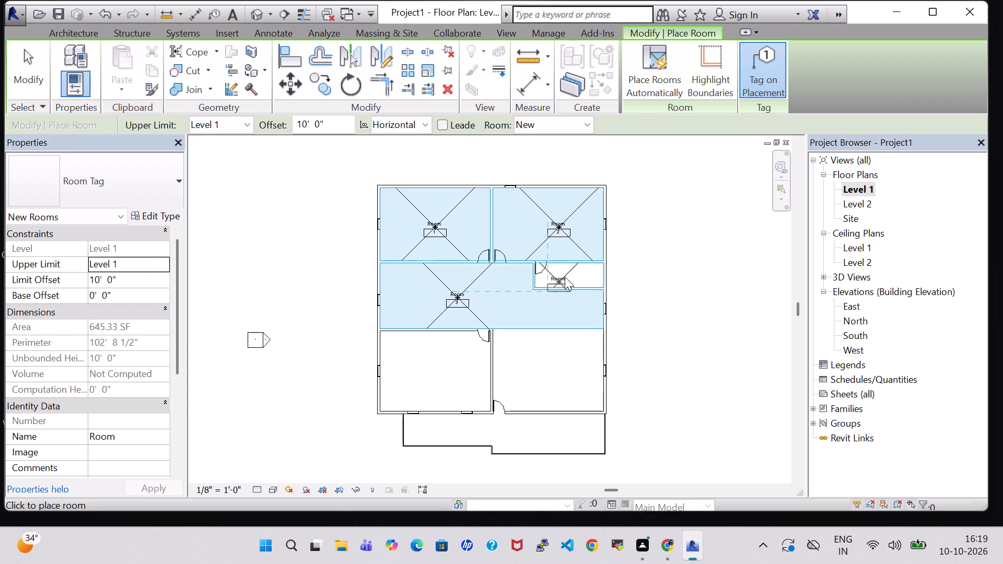
left_click(565, 275)
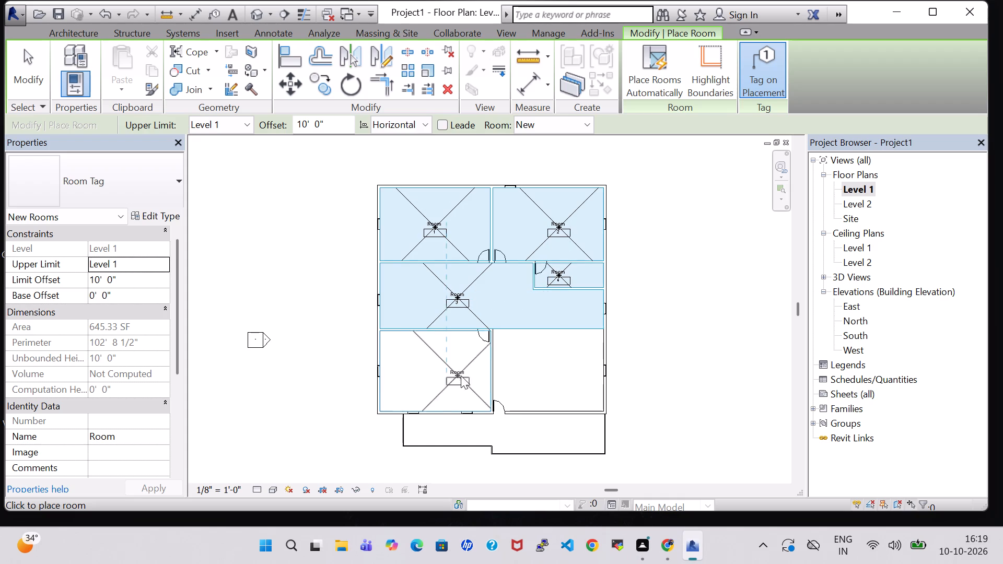
left_click(440, 372)
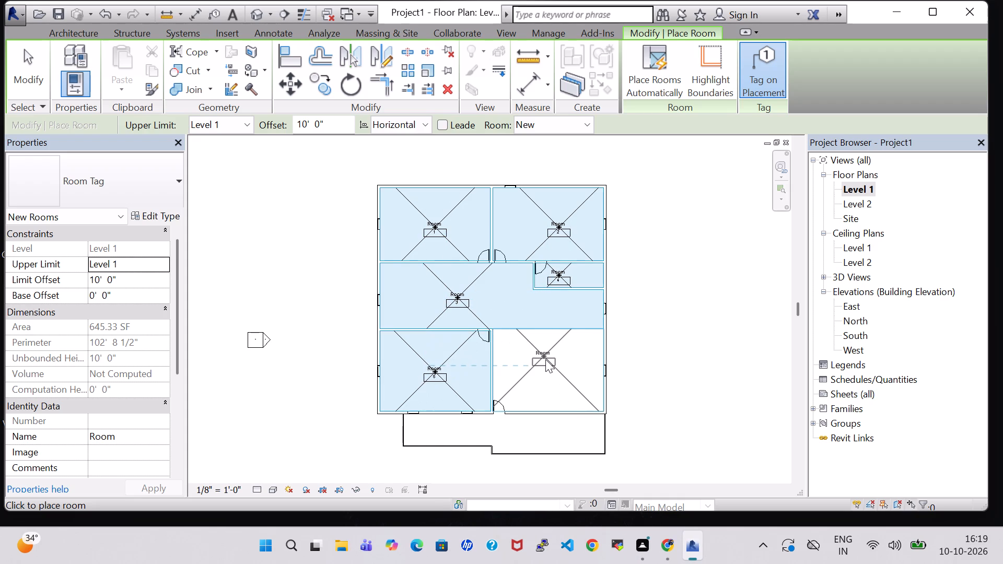
left_click(545, 363)
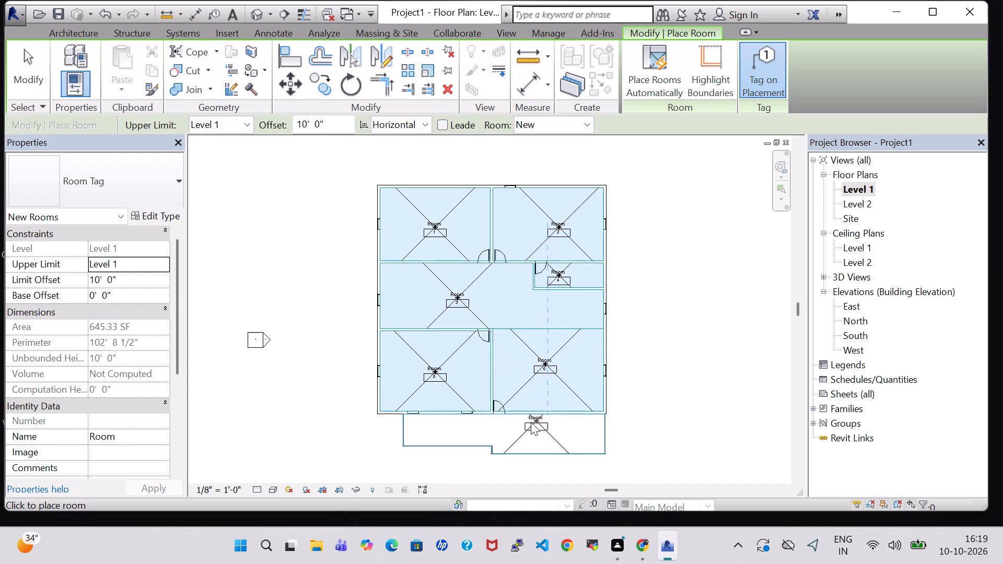
left_click(528, 437)
key("Escape")
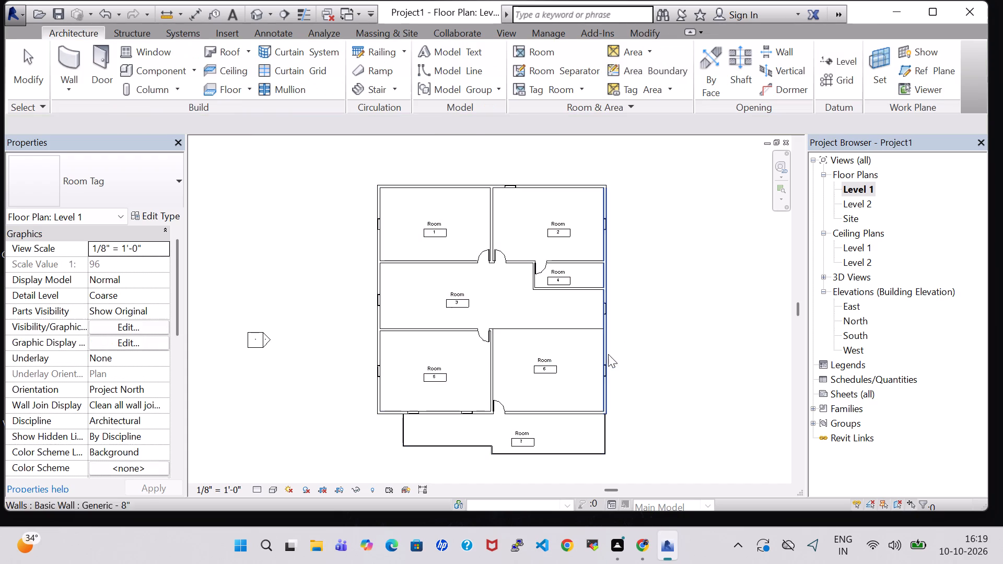
key("Escape")
Turn off Show Room Number in the Room Tag type properties.
left_click(436, 223)
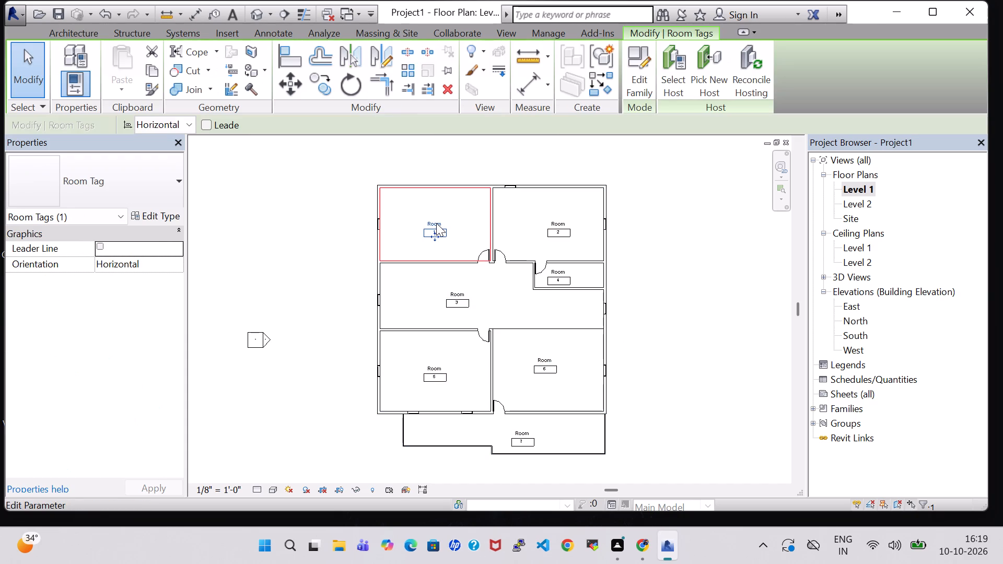
left_click(150, 220)
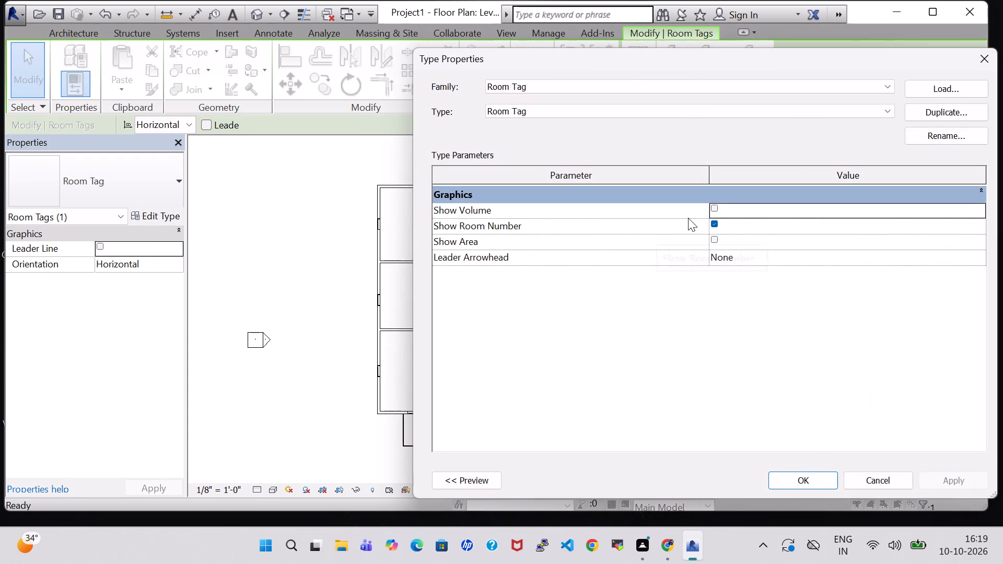
left_click(718, 220)
left_click(716, 222)
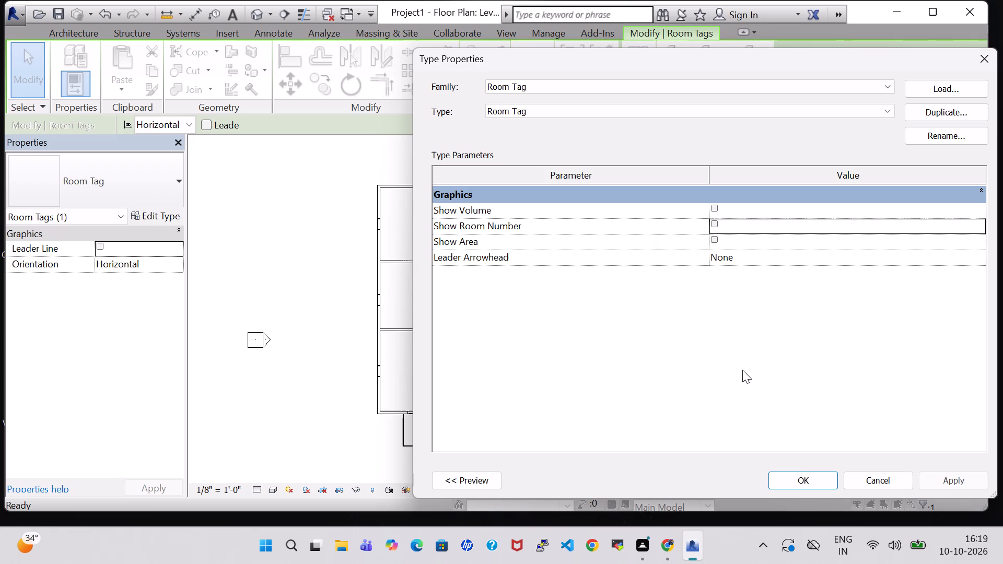
left_click(952, 473)
left_click(823, 479)
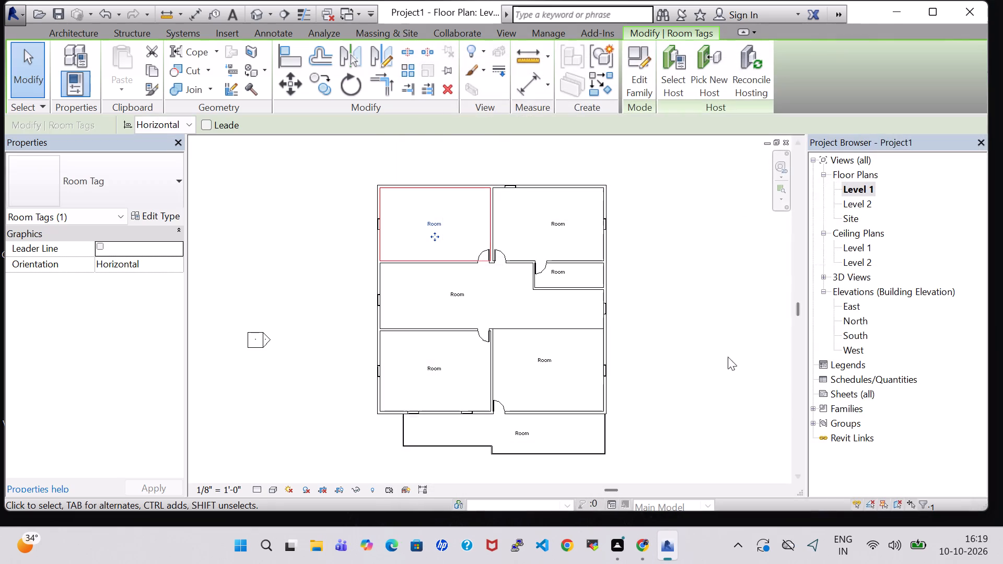
Rename the room in the northwest corner of the Level 1 plan as BED ROOM through its tag.
double_click(432, 220)
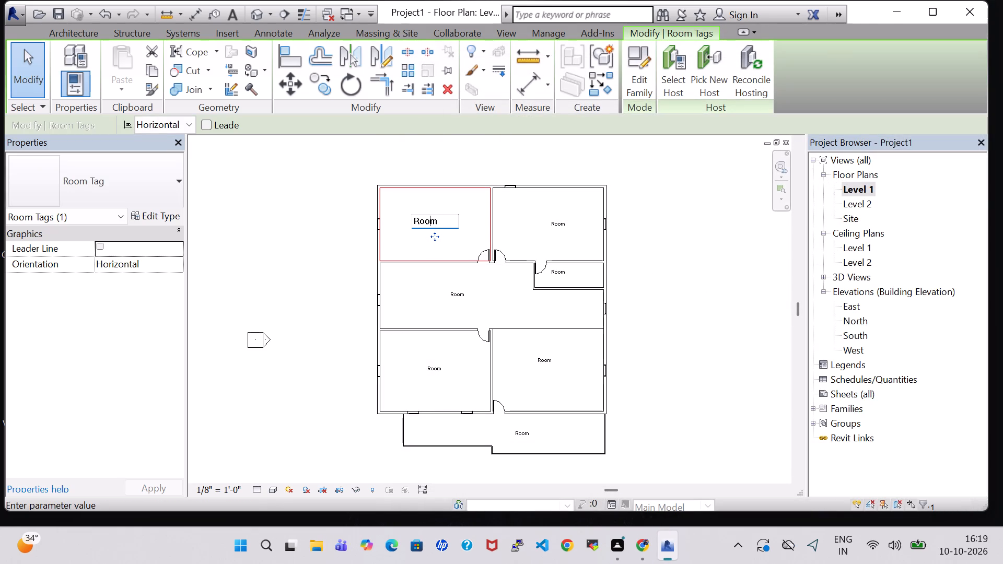
key("Right")
key("BackSpace")
key("BackSpace")
key("BackSpace")
key("BackSpace")
type("bed room")
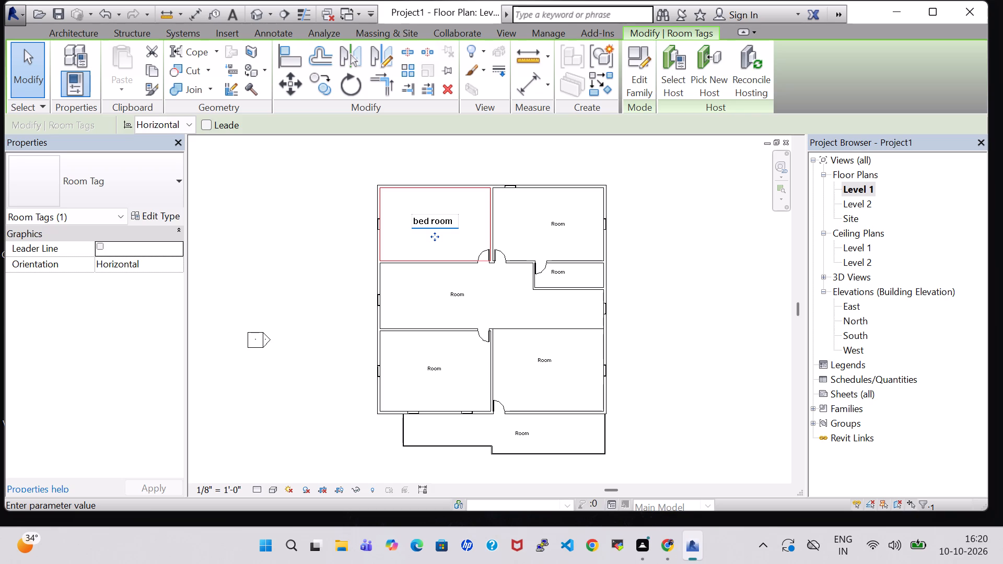
key("backslash")
key("BackSpace")
key("BackSpace")
key("BackSpace")
key("BackSpace")
key("BackSpace")
key("BackSpace")
key("BackSpace")
key("BackSpace")
key("BackSpace")
type("BED ROOM")
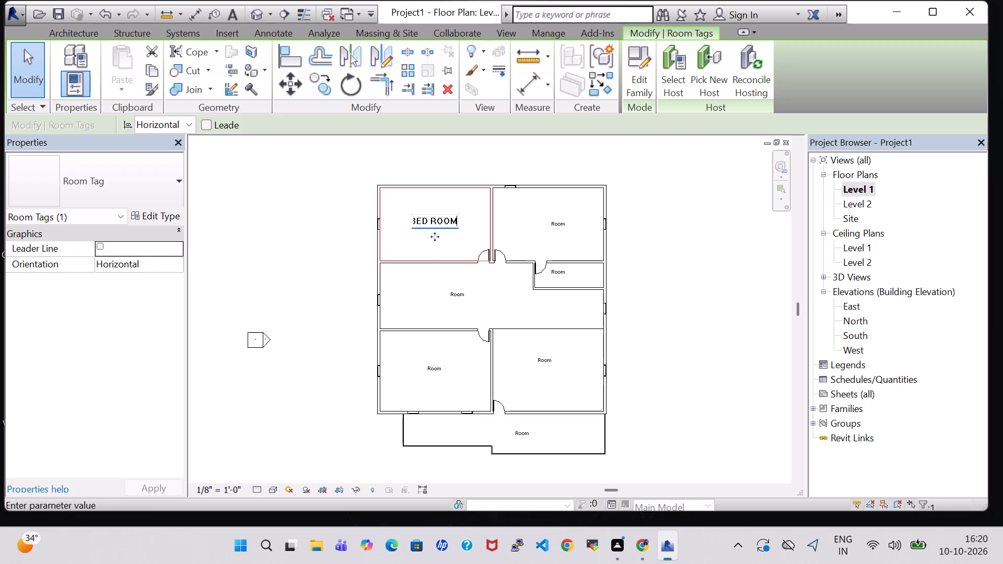
key("Return")
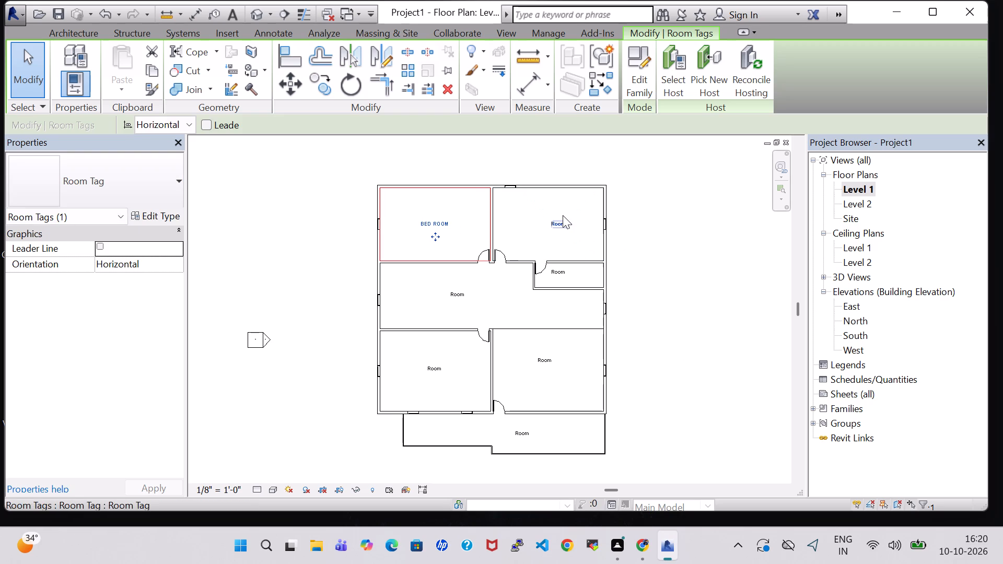
Rename the room in the northeast corner of the plan as BEDROOM through its tag.
double_click(565, 224)
key("BackSpace")
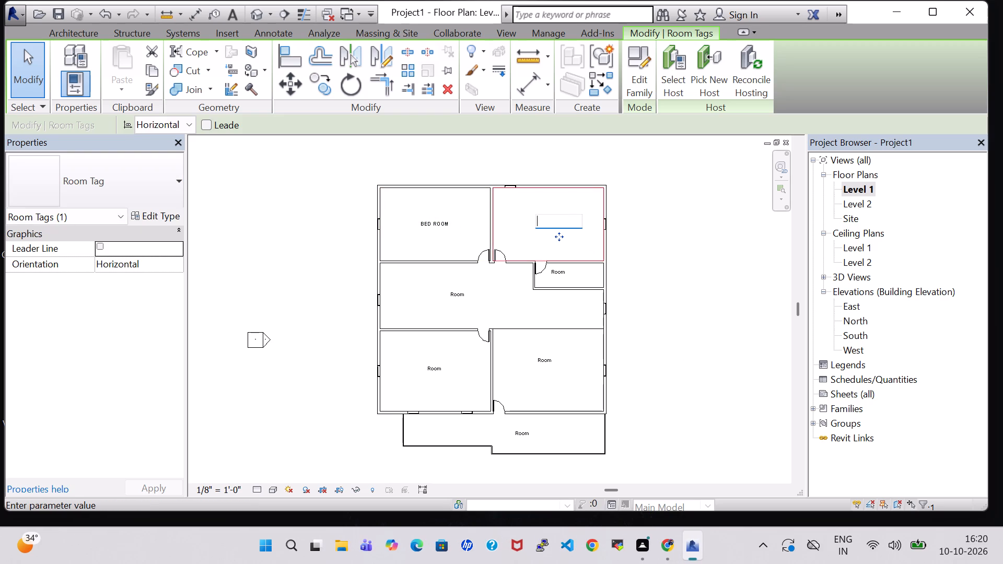
type("BEDROOM")
key("Return")
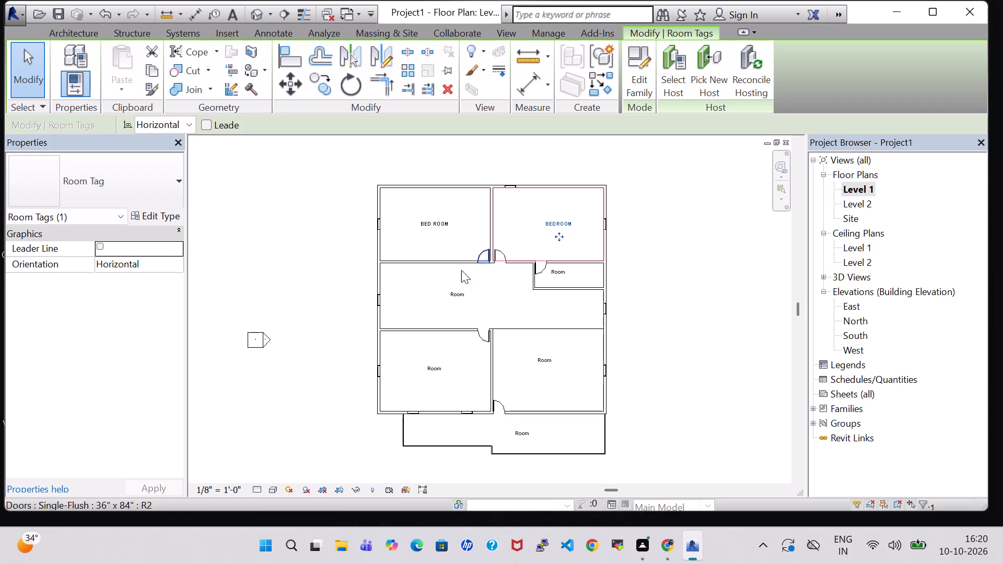
Rename the large central room spanning the width of the building as DINING HALL through its tag.
double_click(456, 298)
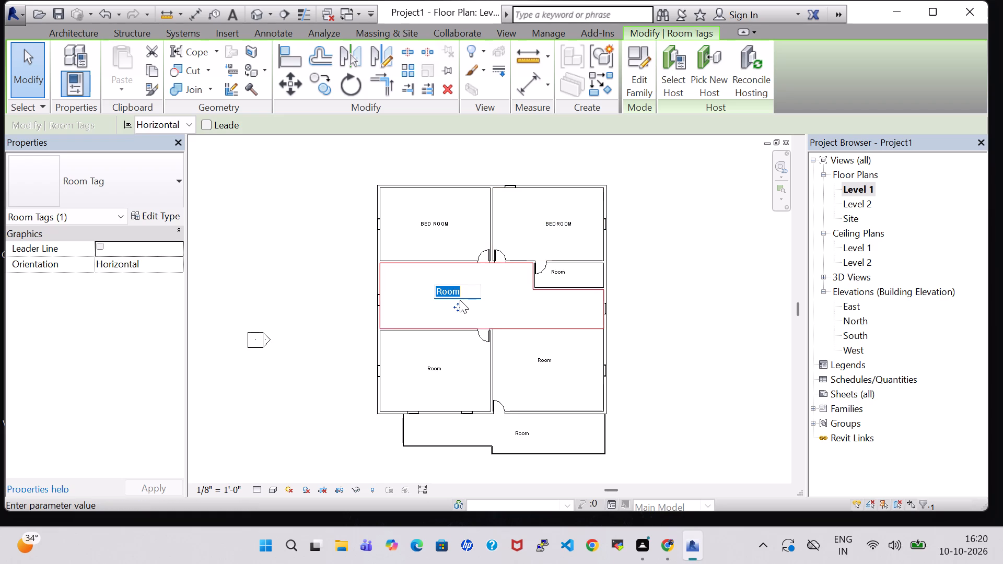
key("BackSpace")
type("DINING")
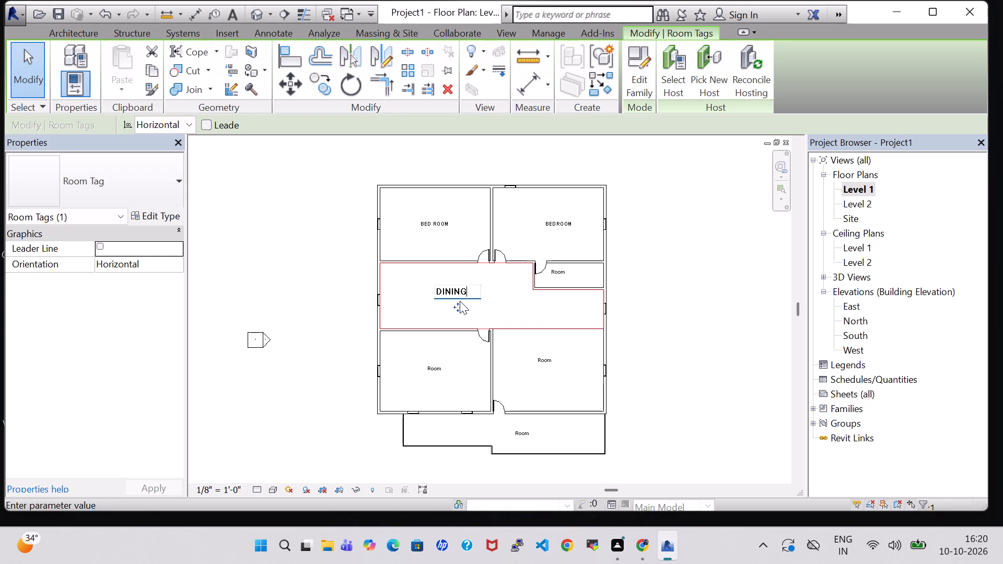
key("space")
type("ROOM")
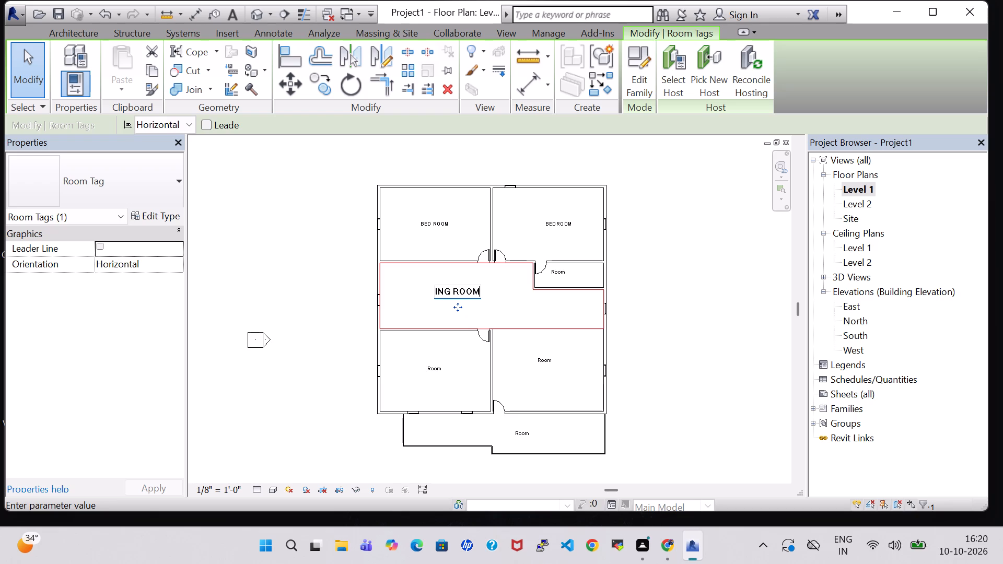
key("BackSpace")
key("BackSpace")
key("BackSpace")
key("BackSpace")
type("HALL")
key("Return")
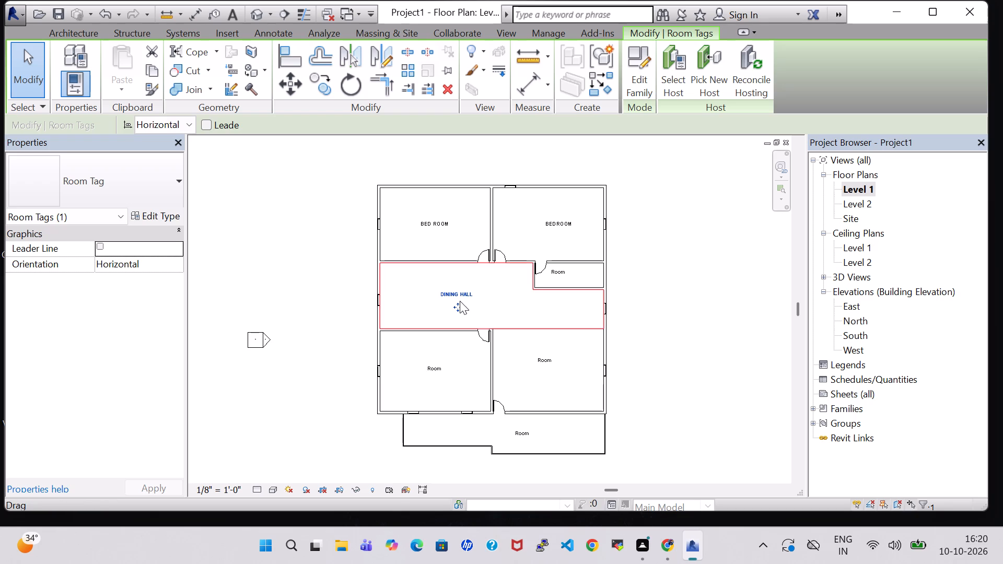
Rename the small room just south of the northeast bedroom as TOILET BATH through its tag.
double_click(561, 271)
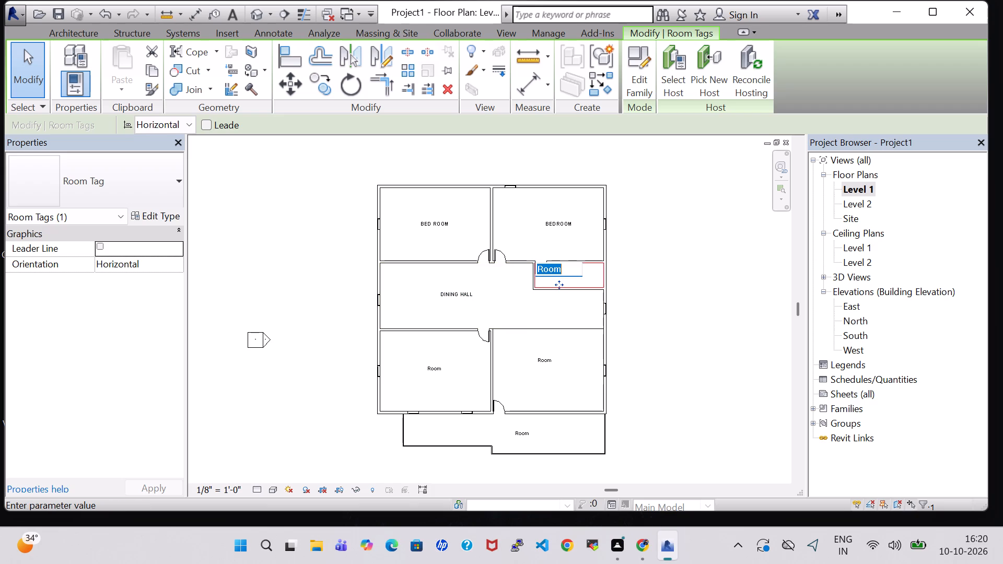
key("BackSpace")
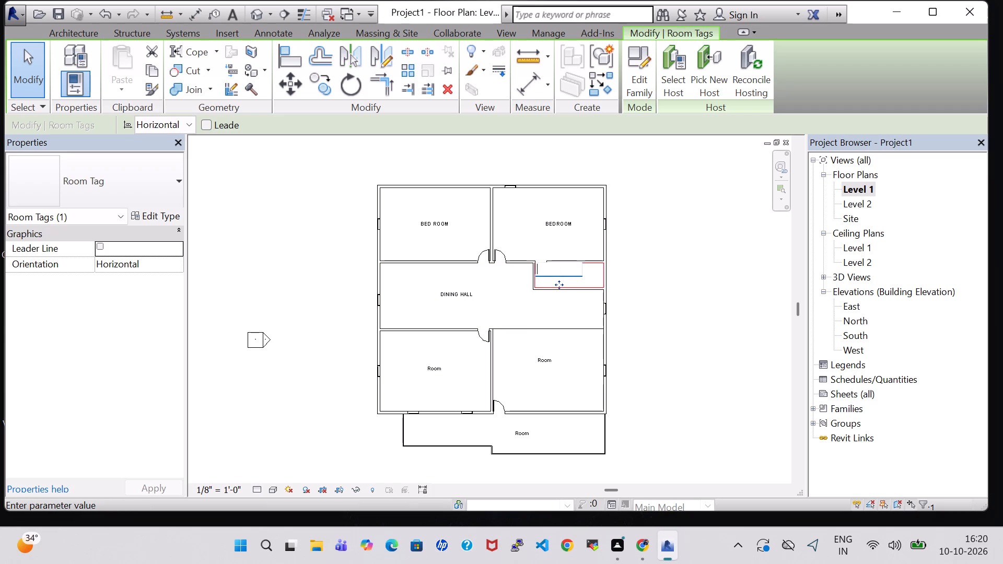
key("t")
type("OILET BATH")
key("Return")
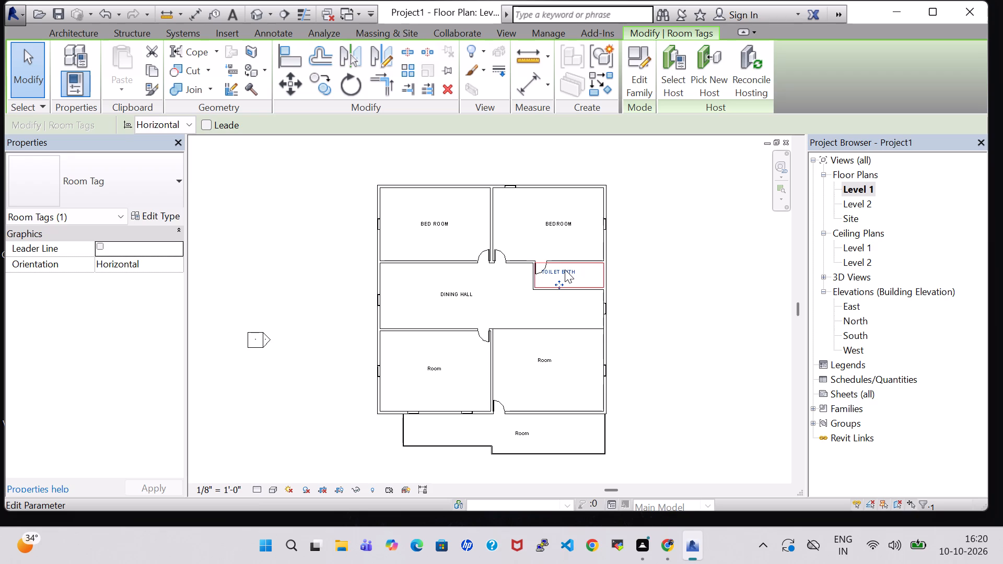
Nudge the TOILET BATH tag three increments east and one south, away from the door swing.
left_click(565, 269)
key("Return")
key("Right")
key("Right")
key("Right")
key("Down")
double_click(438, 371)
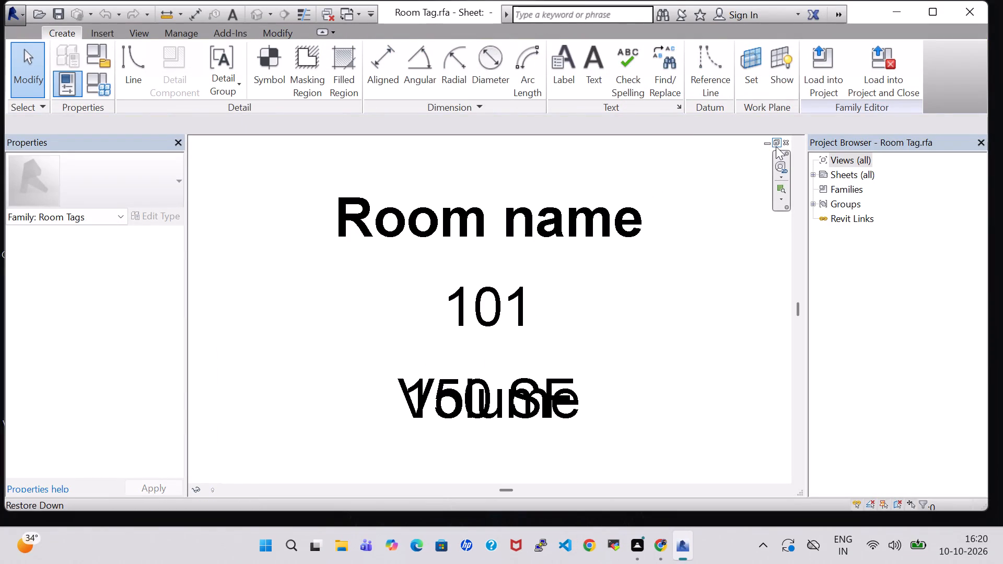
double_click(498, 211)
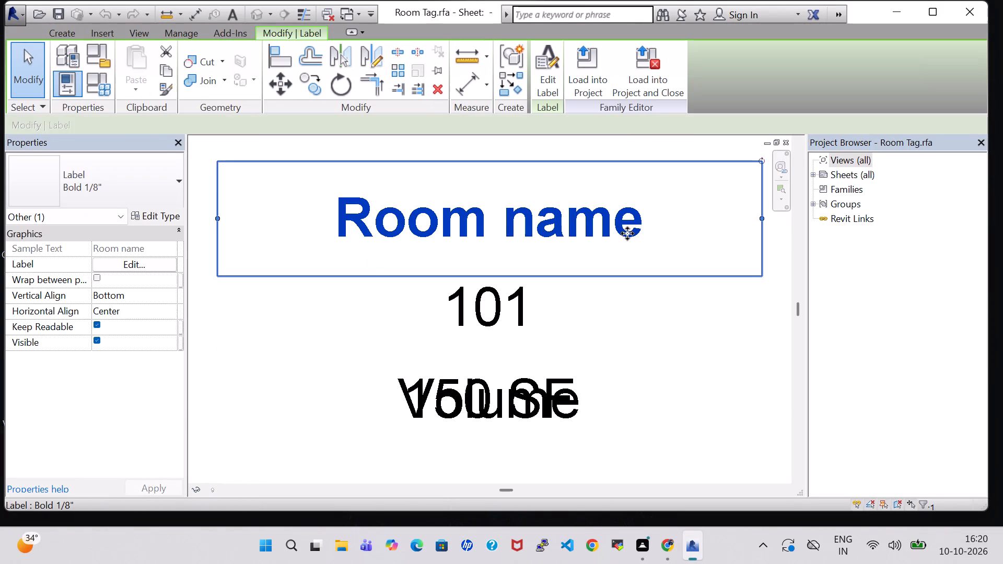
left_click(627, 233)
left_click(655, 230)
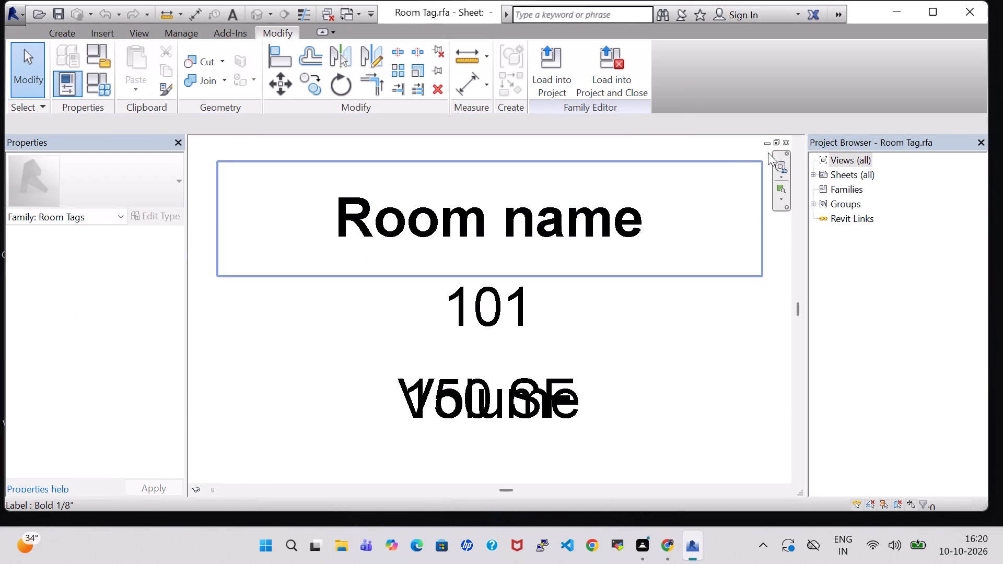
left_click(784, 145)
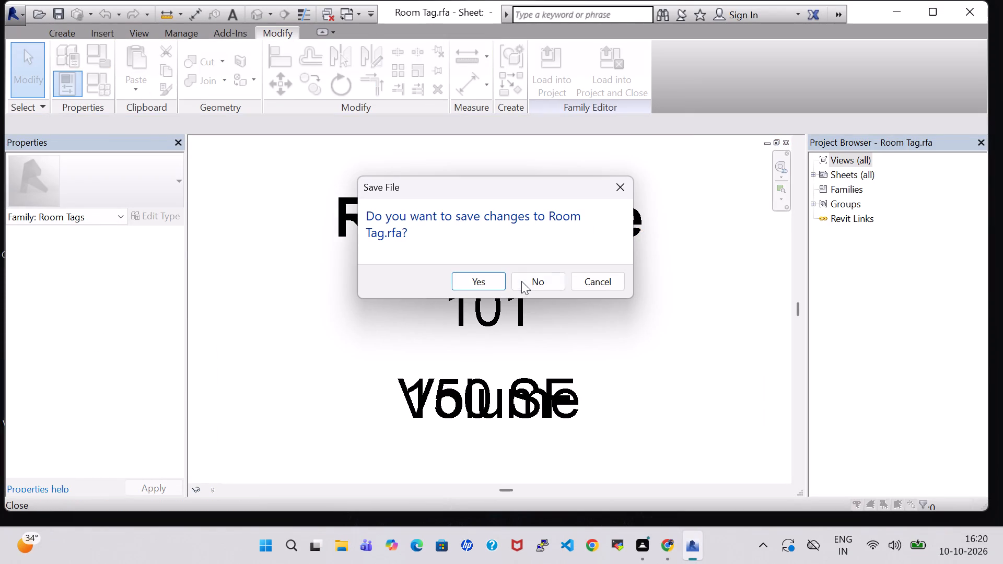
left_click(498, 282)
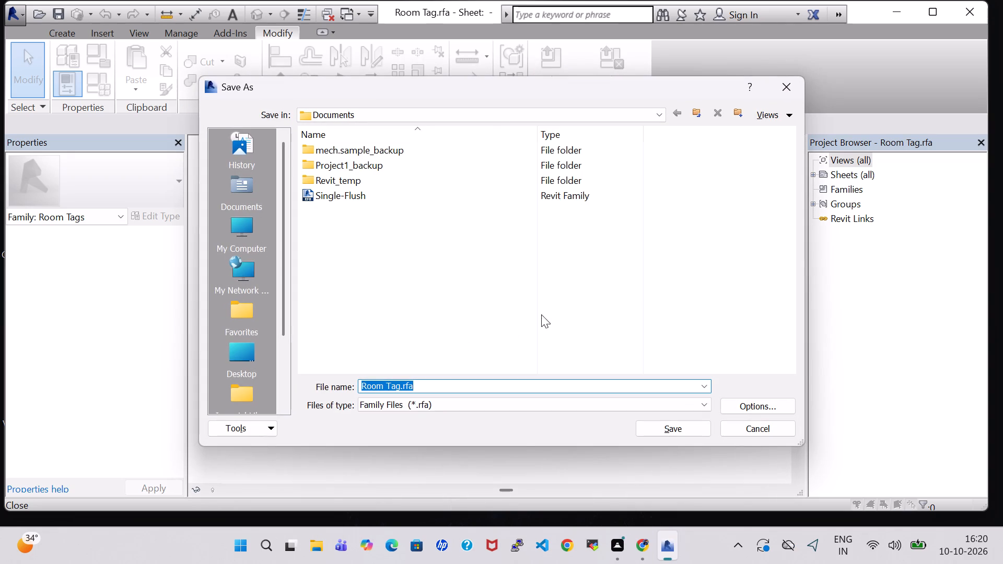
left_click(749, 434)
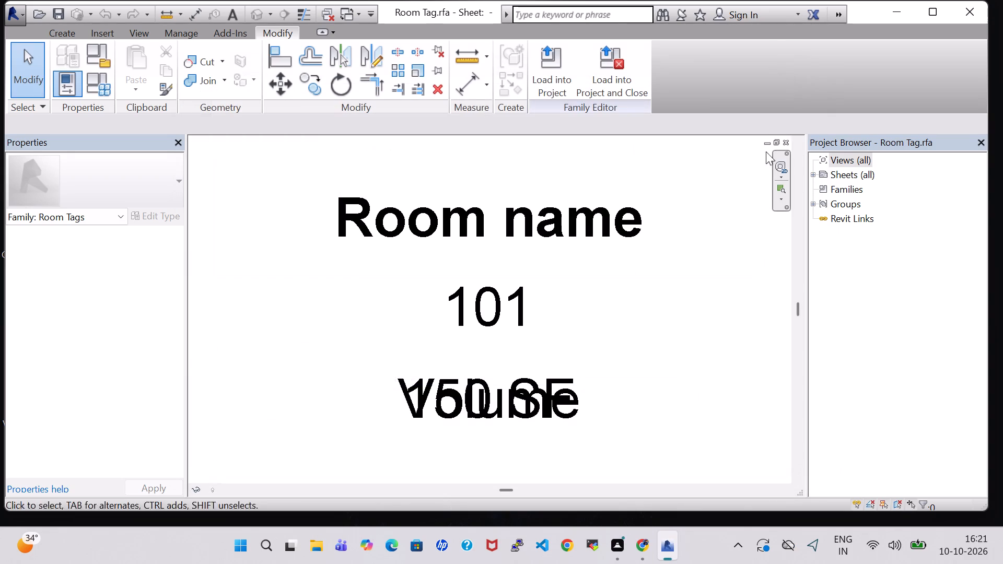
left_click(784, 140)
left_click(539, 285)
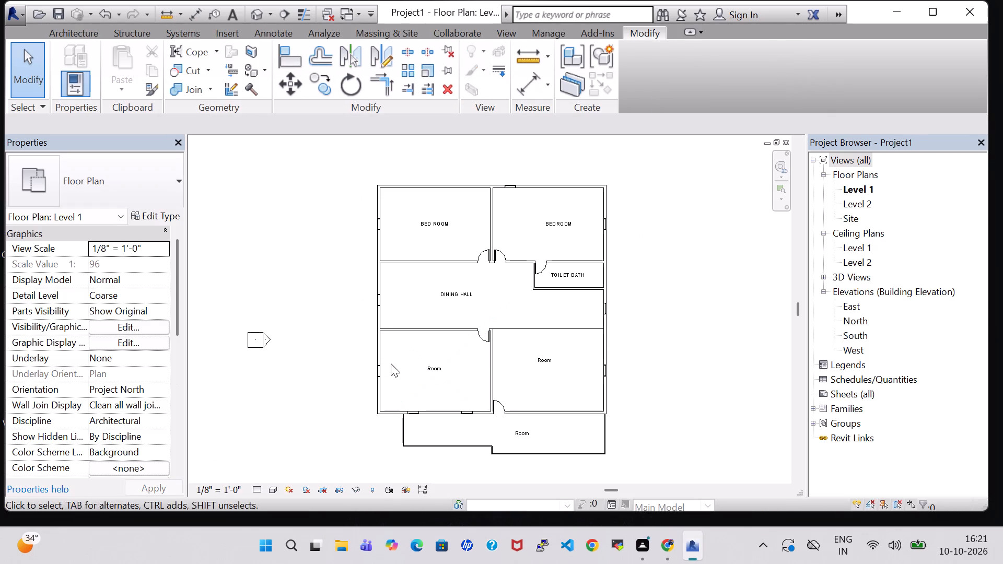
Rename the room in the southwest corner of the building as KITCHEN through its tag.
double_click(437, 368)
key("BackSpace")
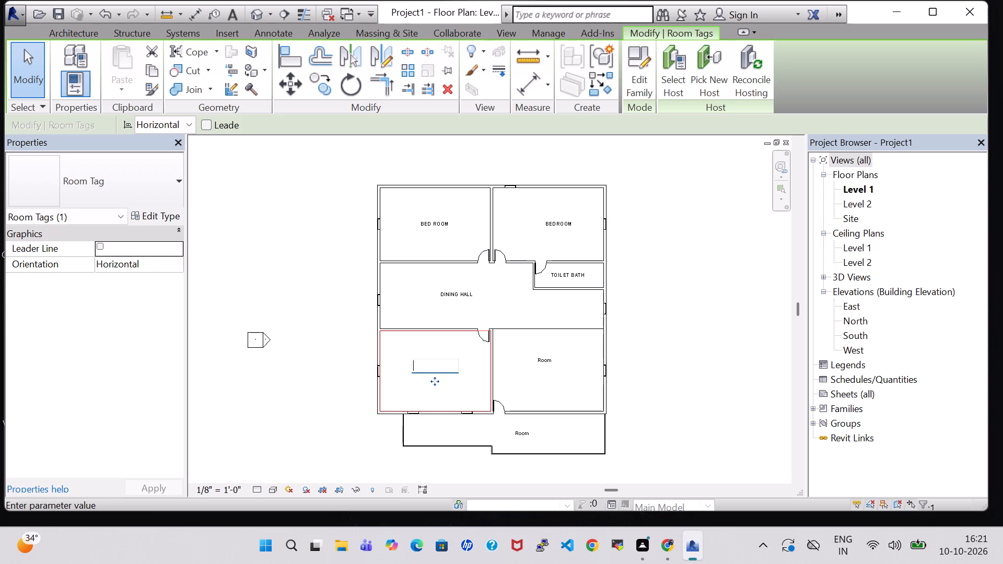
type("BED")
key("BackSpace")
key("BackSpace")
key("BackSpace")
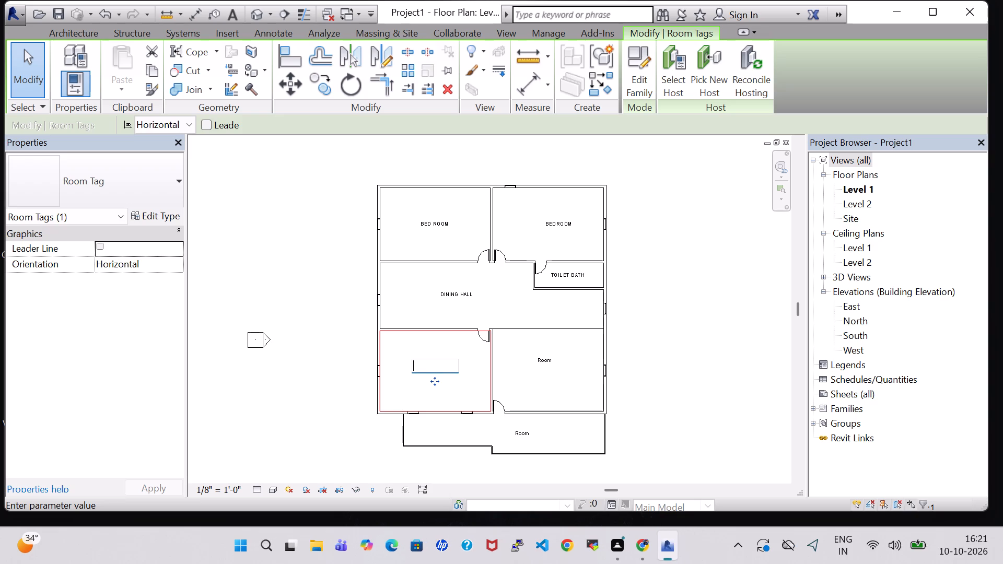
type("KITCHEN")
key("Return")
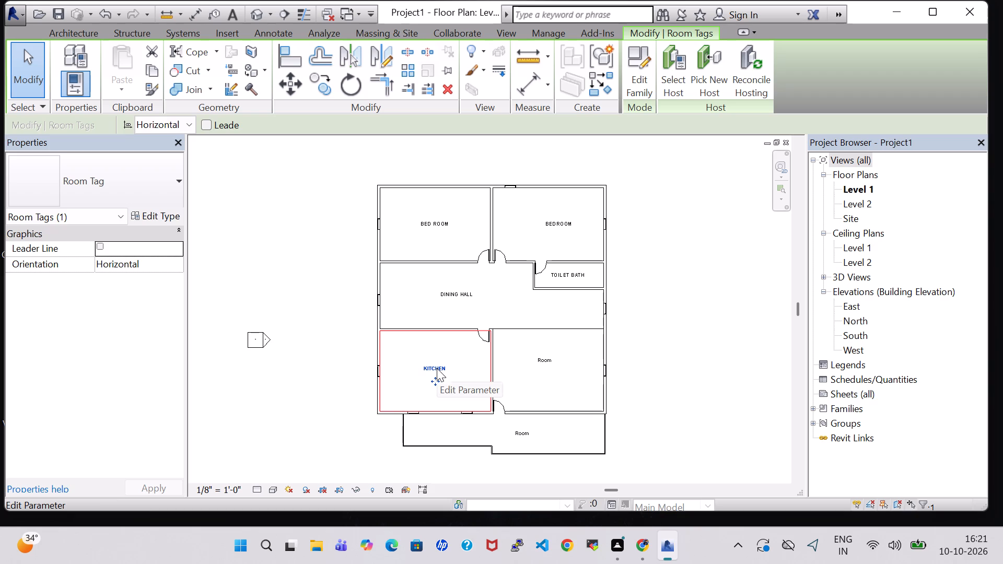
Rename the room in the southeast corner of the building, beside the kitchen, as LIVINGH through its tag.
double_click(541, 355)
key("BackSpace")
type("LIBING")
key("BackSpace")
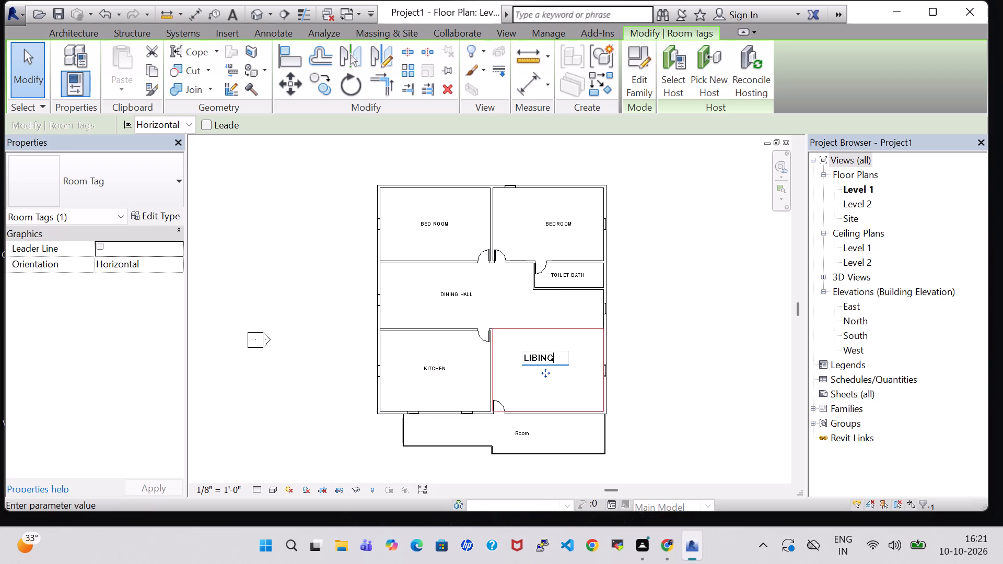
key("BackSpace")
key("BackSpace")
key("BackSpace")
type("VINGH")
key("Return")
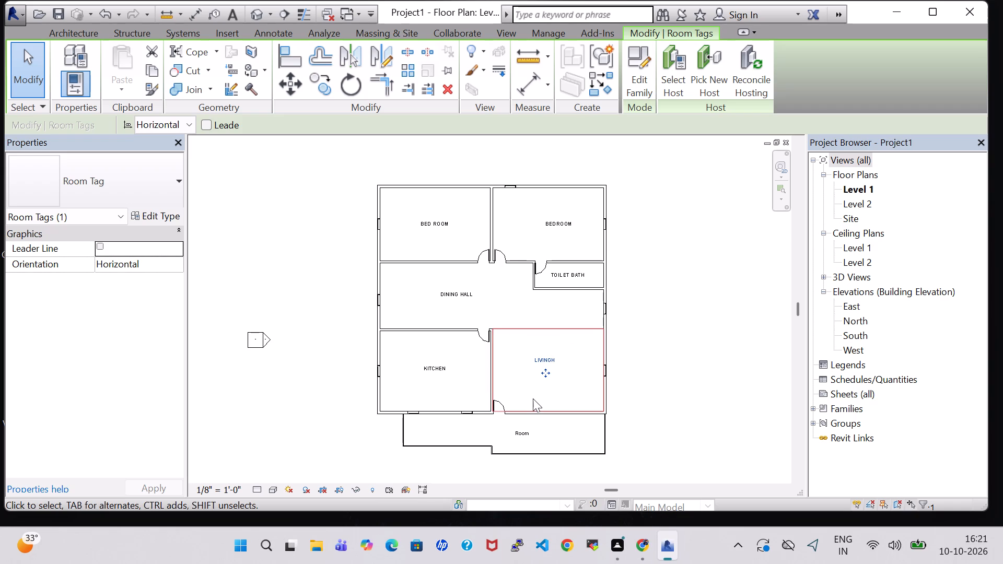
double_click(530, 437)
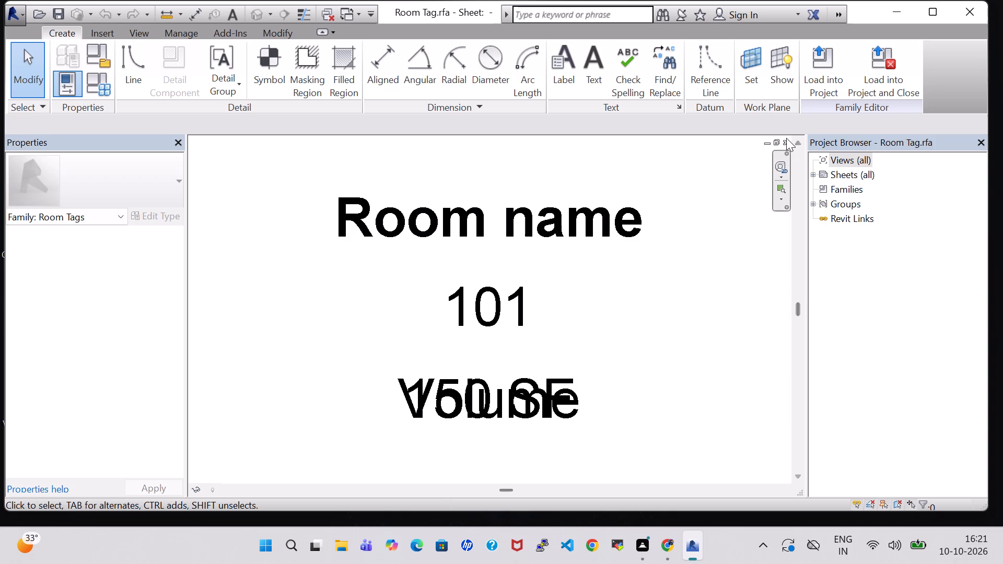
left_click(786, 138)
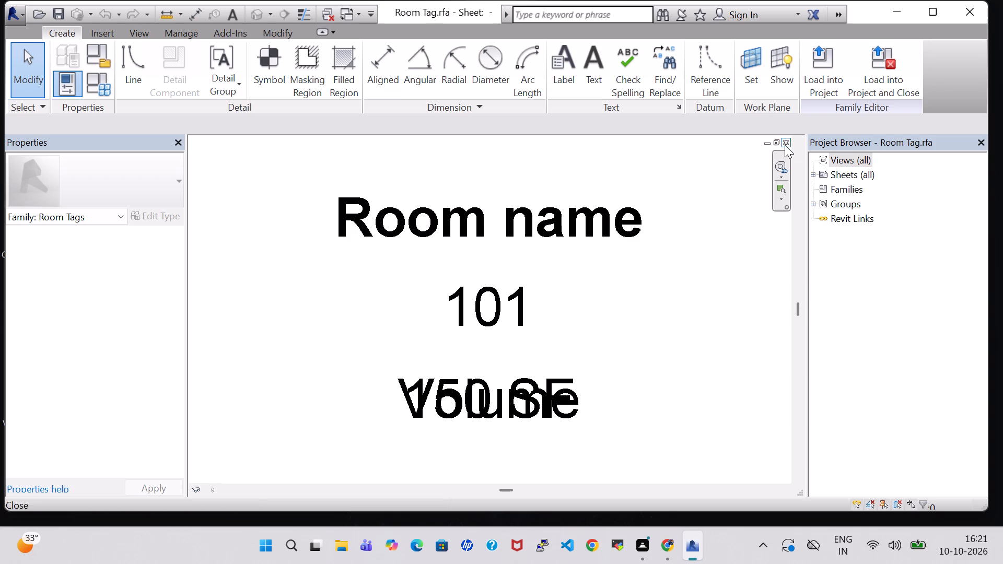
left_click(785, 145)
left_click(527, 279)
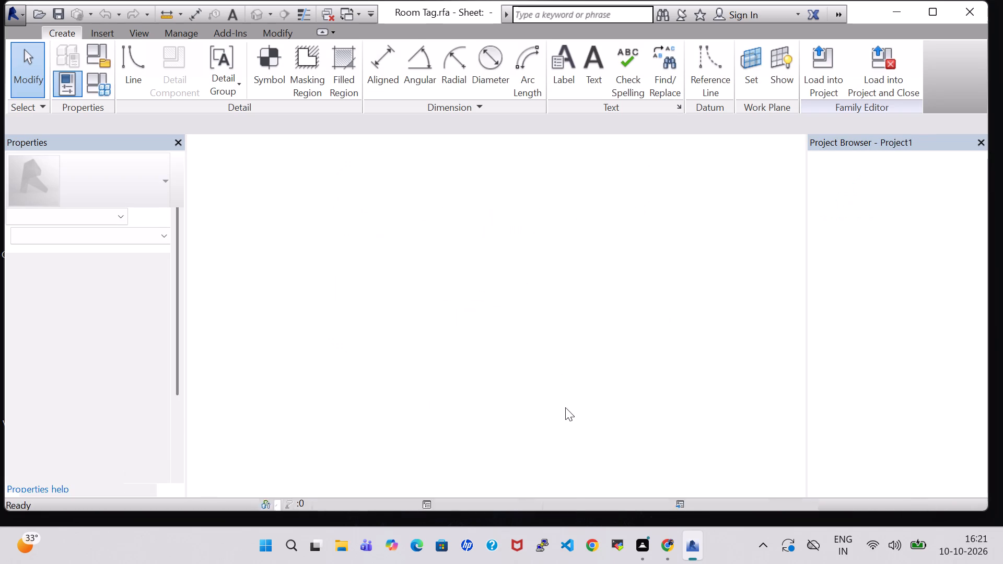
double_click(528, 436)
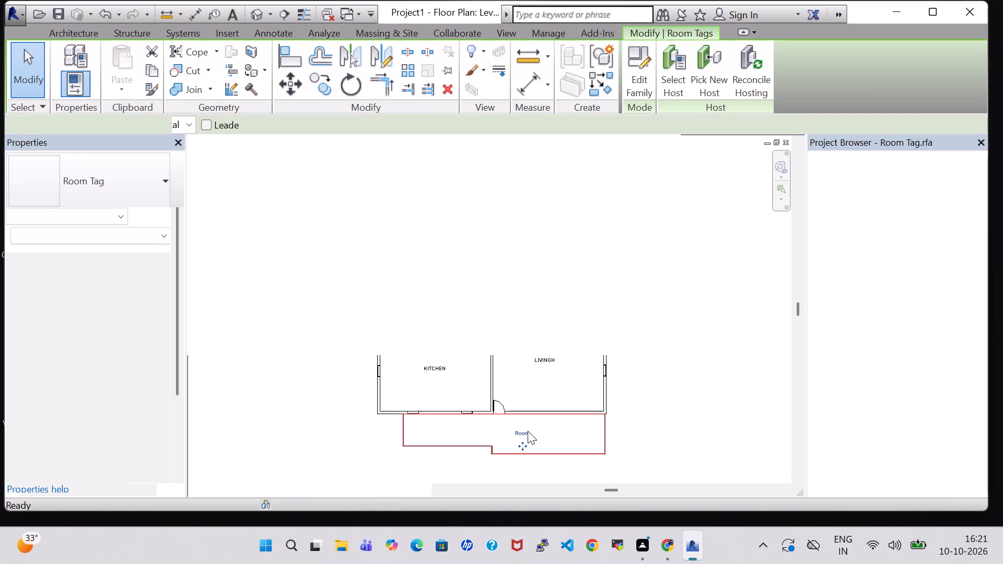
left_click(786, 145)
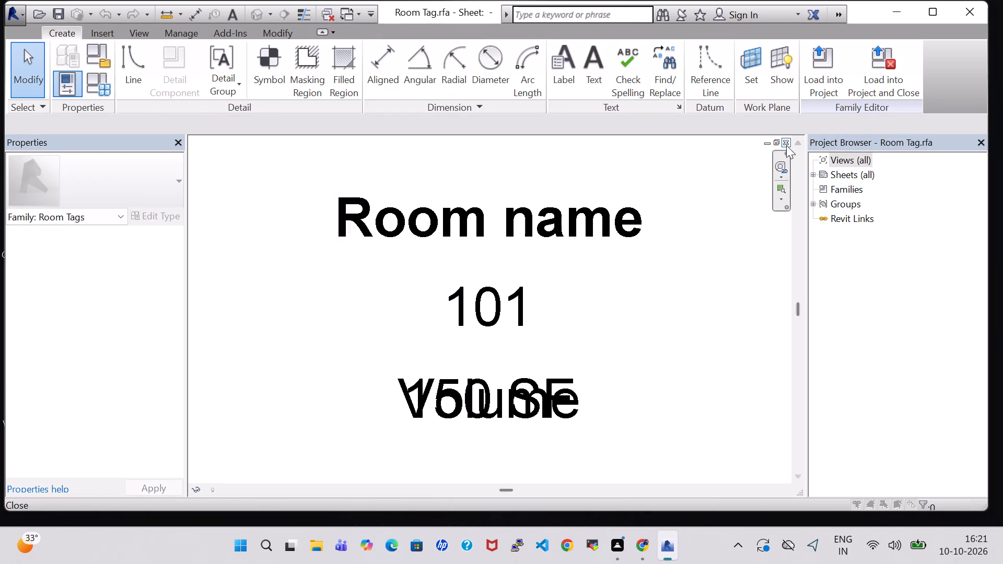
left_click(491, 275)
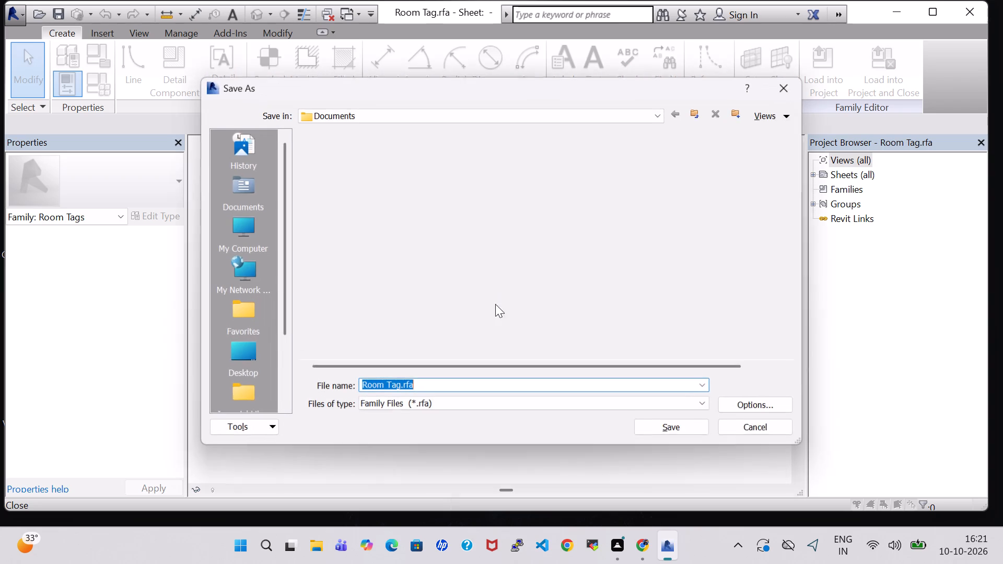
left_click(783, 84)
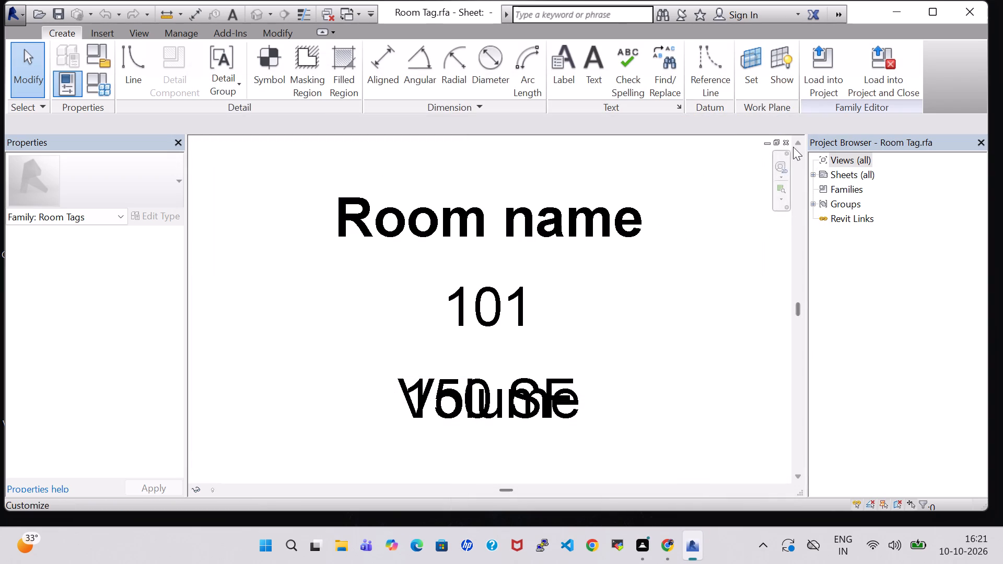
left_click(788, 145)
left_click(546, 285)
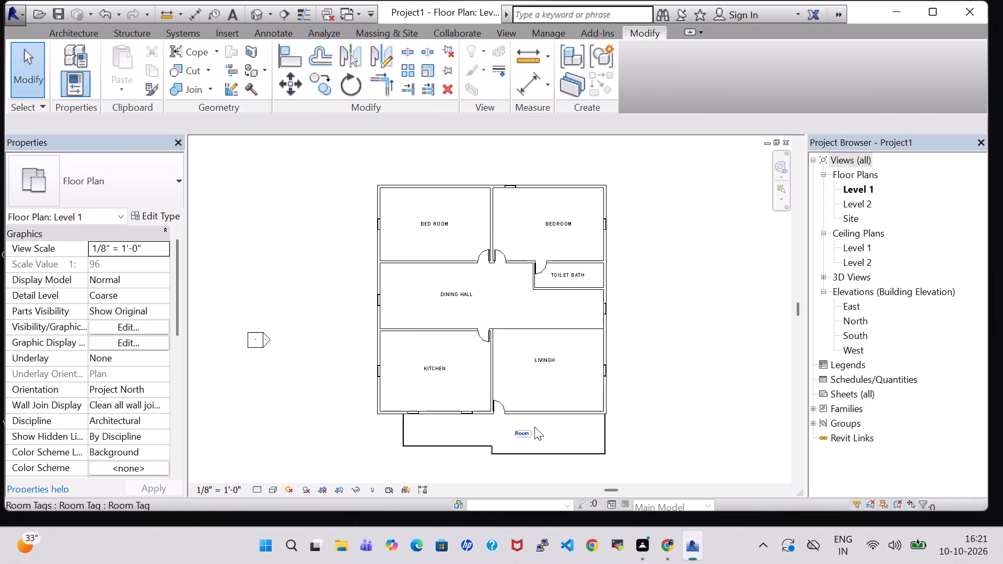
Rename the railed front area south of the kitchen and living room as SITOUT through its room tag.
left_click(527, 434)
left_click(527, 434)
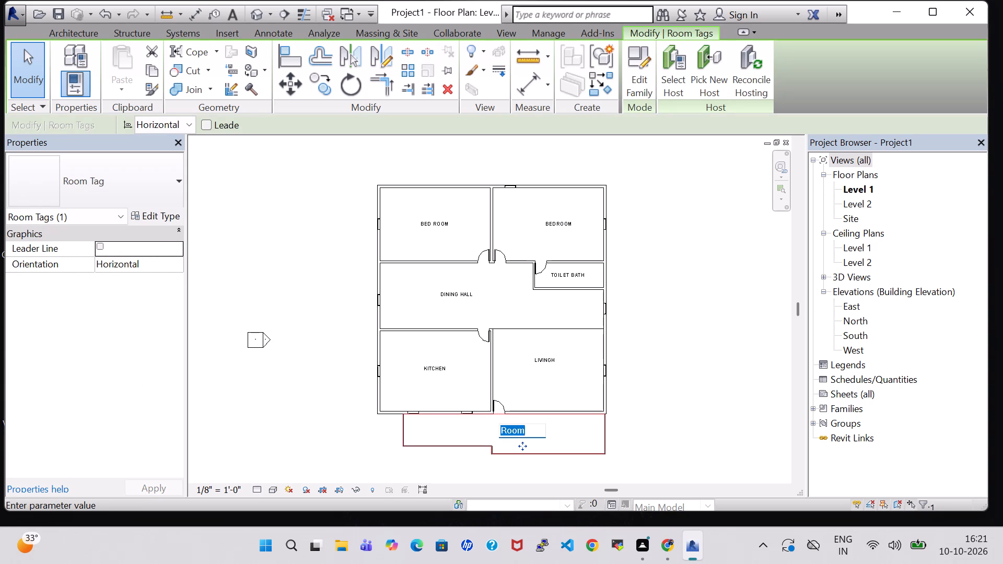
key("BackSpace")
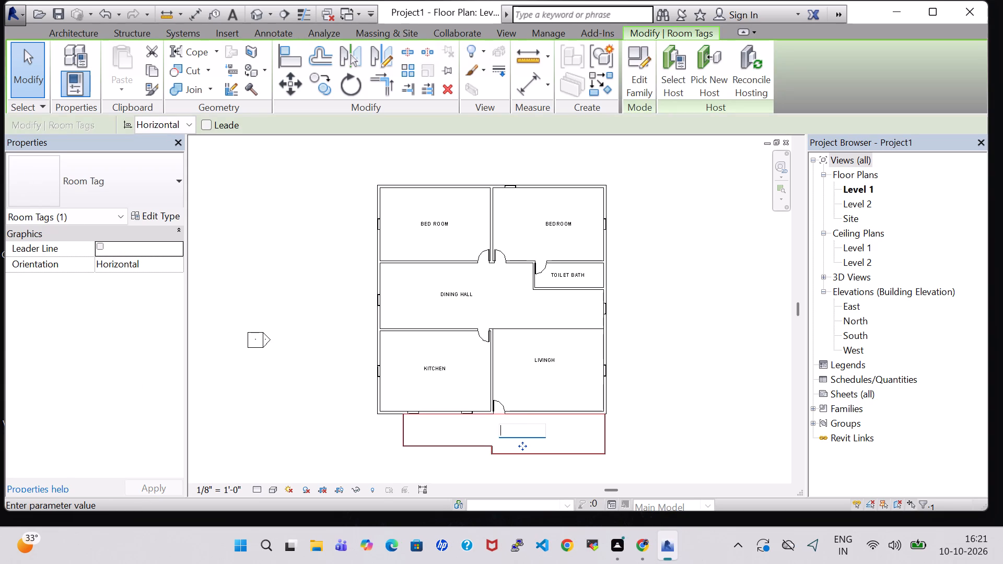
type("SITOUT")
key("Return")
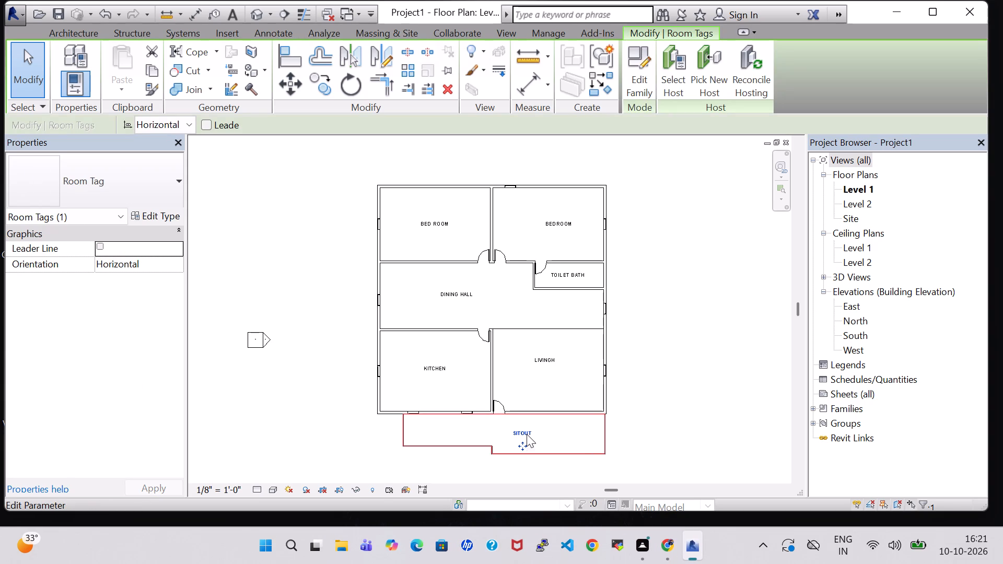
scroll(527, 434, "up", 2)
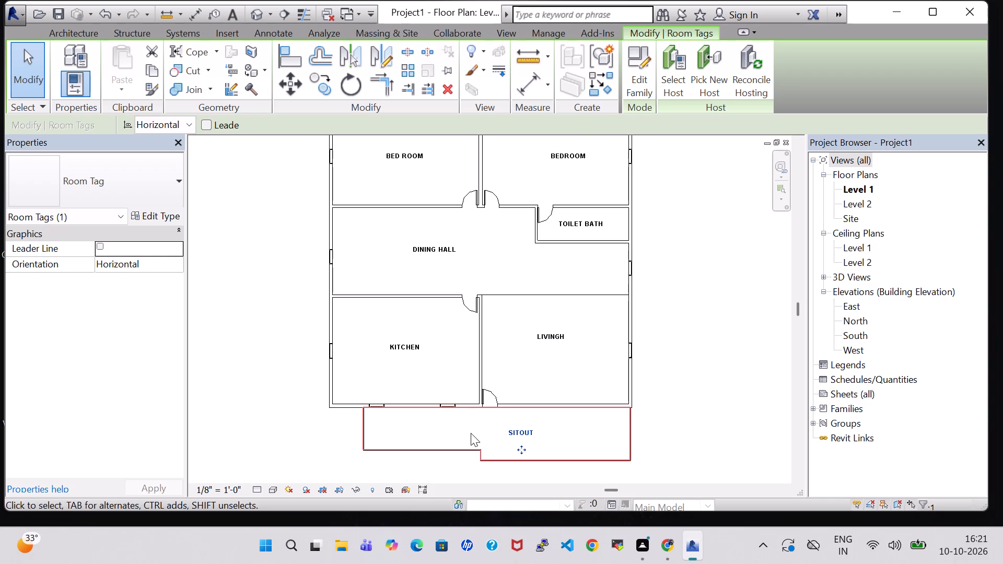
left_click(722, 392)
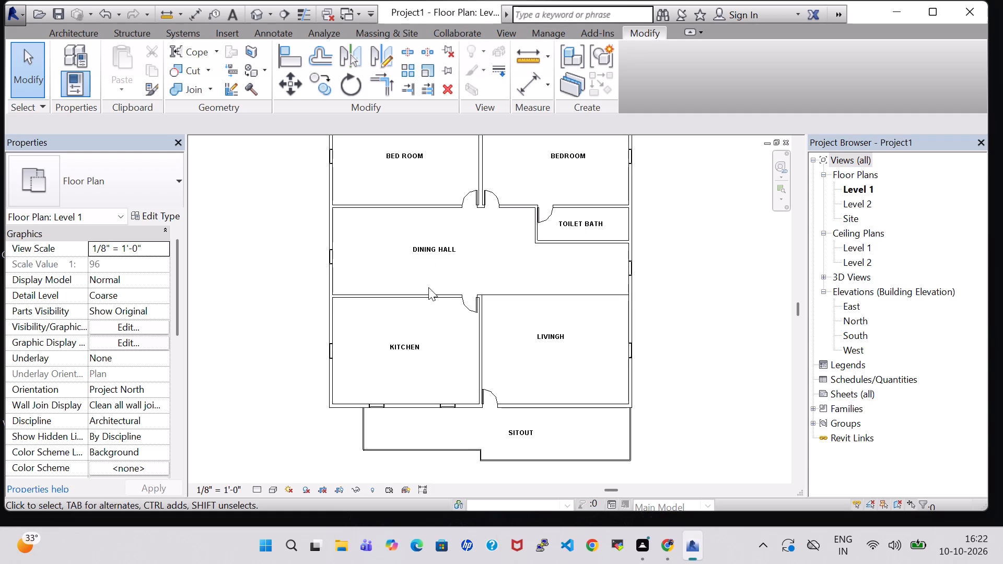
Delete the railing along the west edge of the SITOUT.
left_click(361, 430)
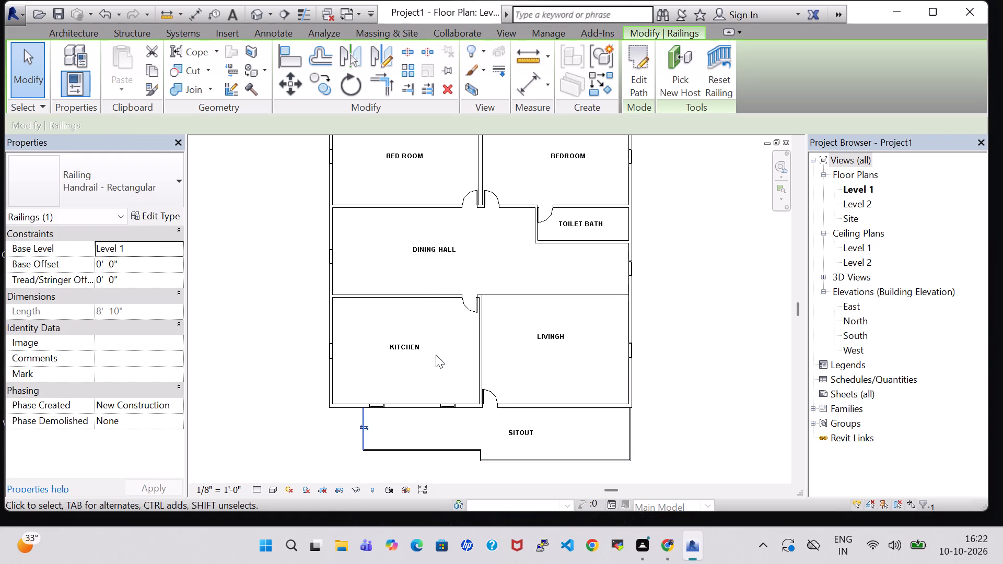
key("Delete")
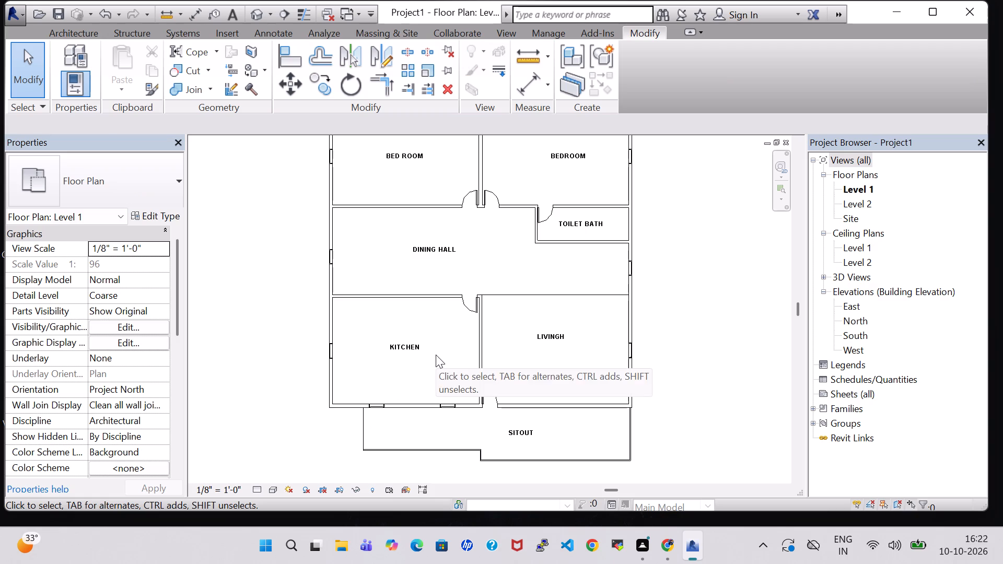
left_click(675, 371)
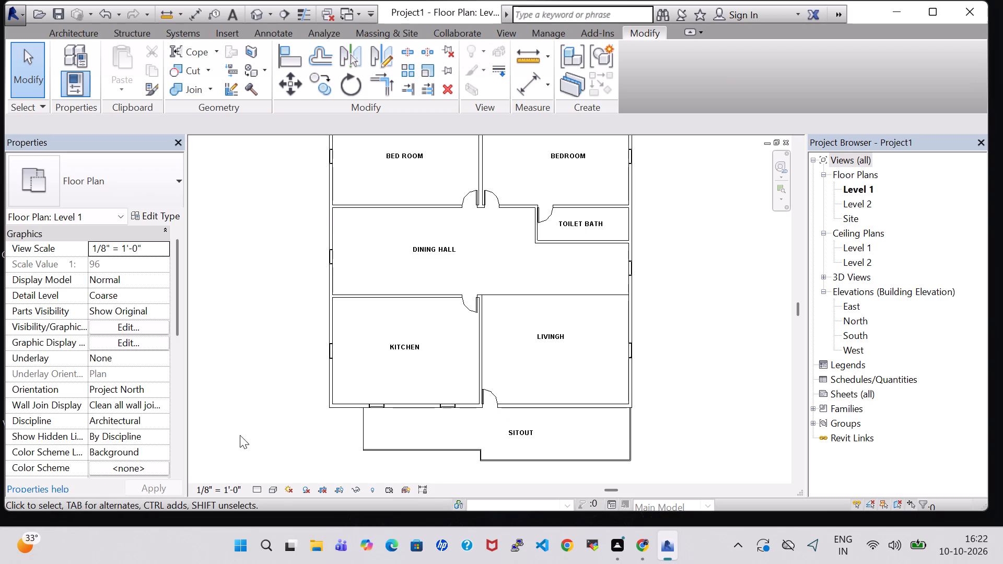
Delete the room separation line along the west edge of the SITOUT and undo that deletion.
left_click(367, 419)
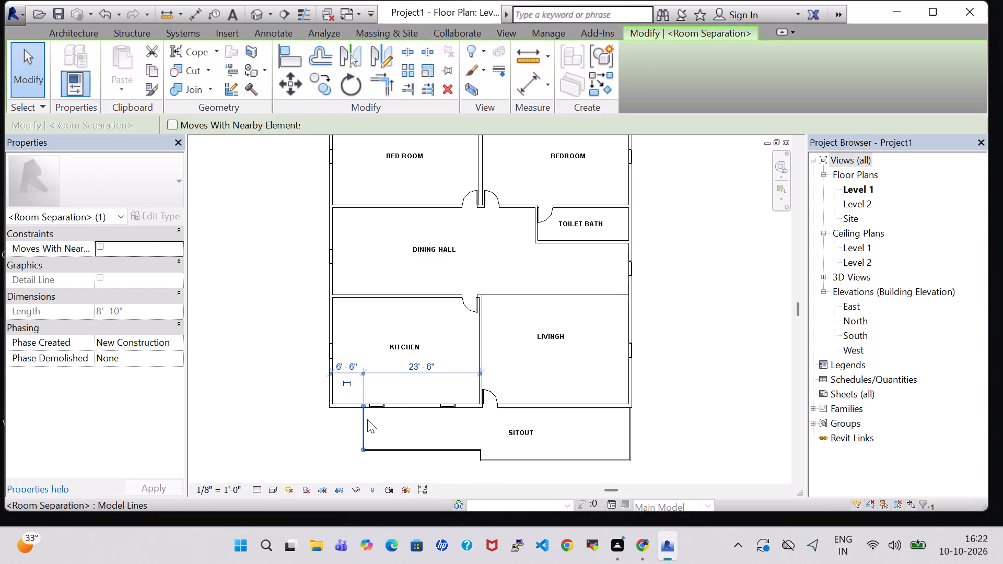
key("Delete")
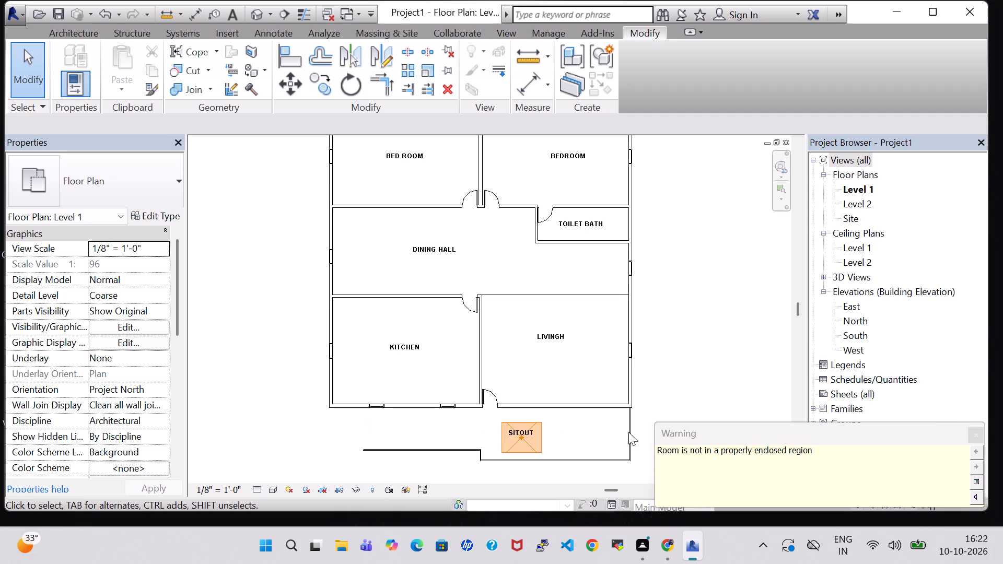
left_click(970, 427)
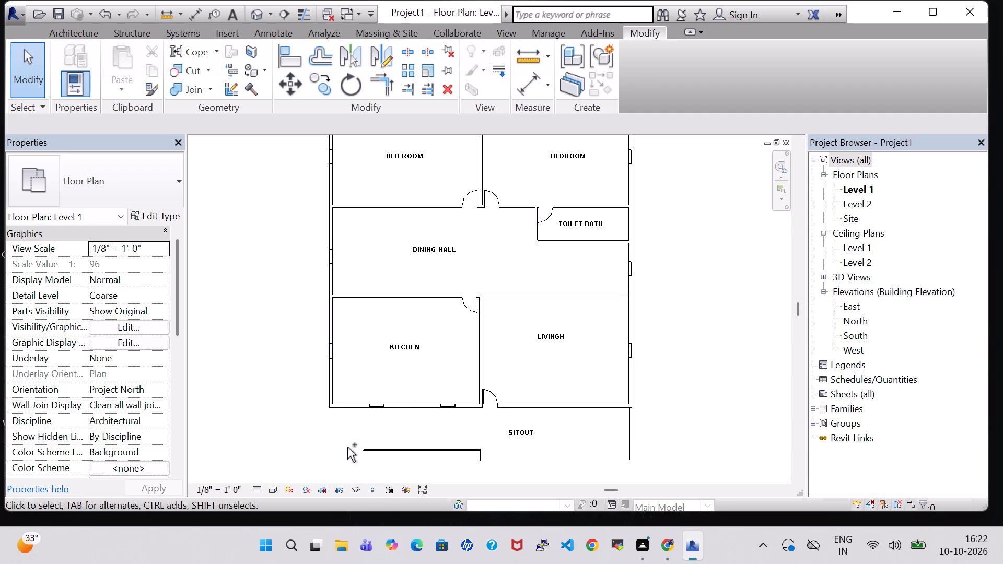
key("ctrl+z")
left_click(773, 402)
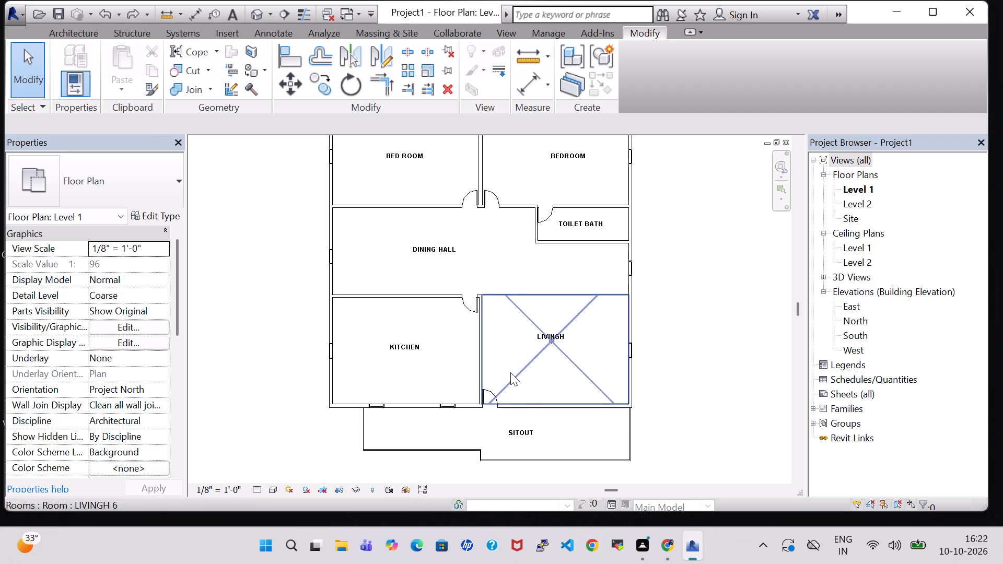
Correct the LIVINGH room name in the southeast corner to LIVING through its tag.
double_click(544, 338)
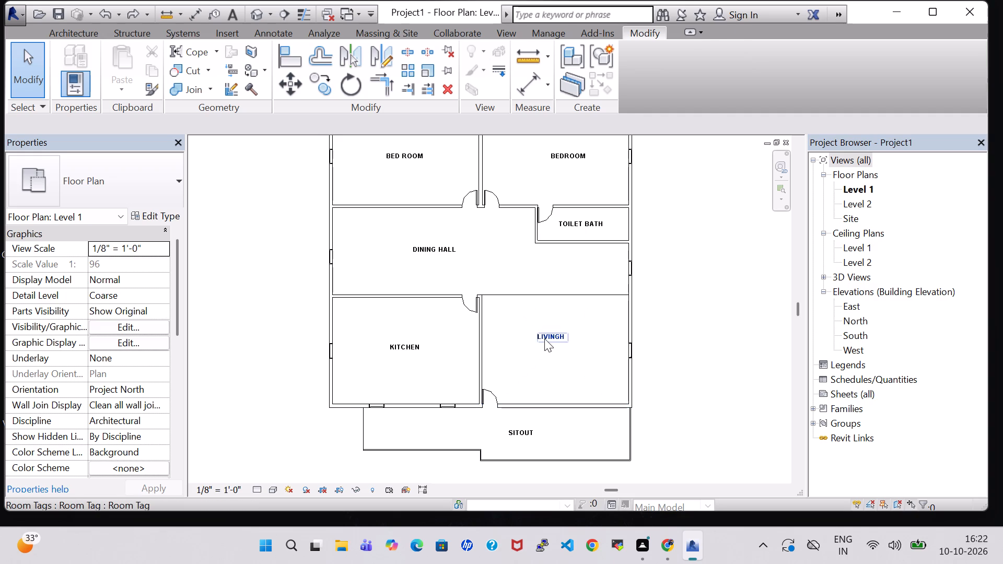
left_click(566, 337)
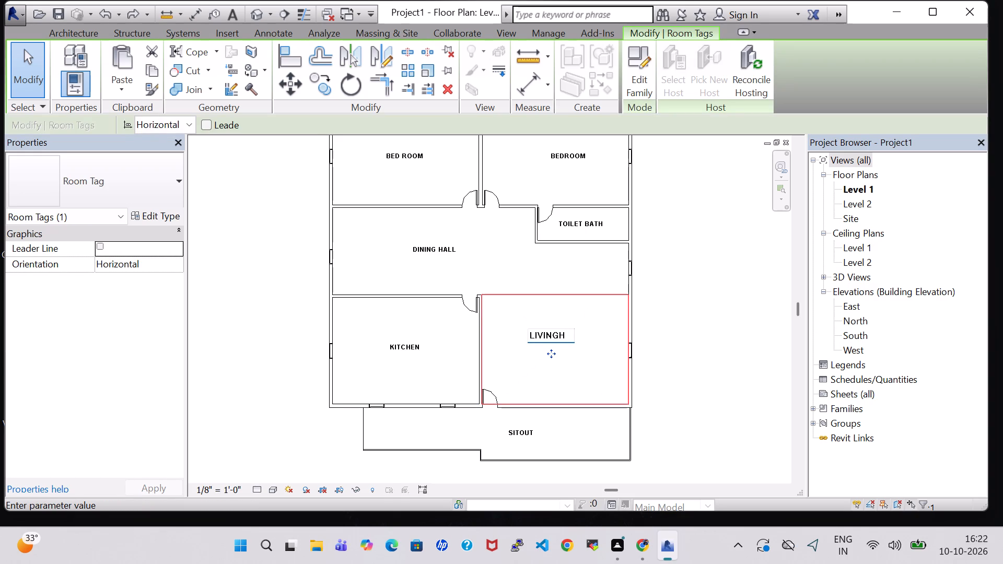
key("BackSpace")
key("Return")
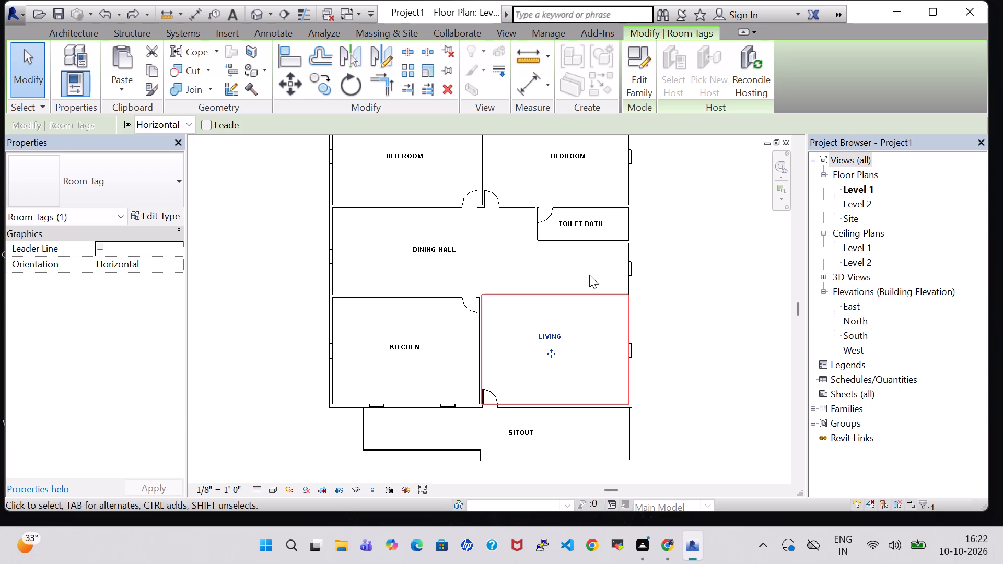
left_click(681, 275)
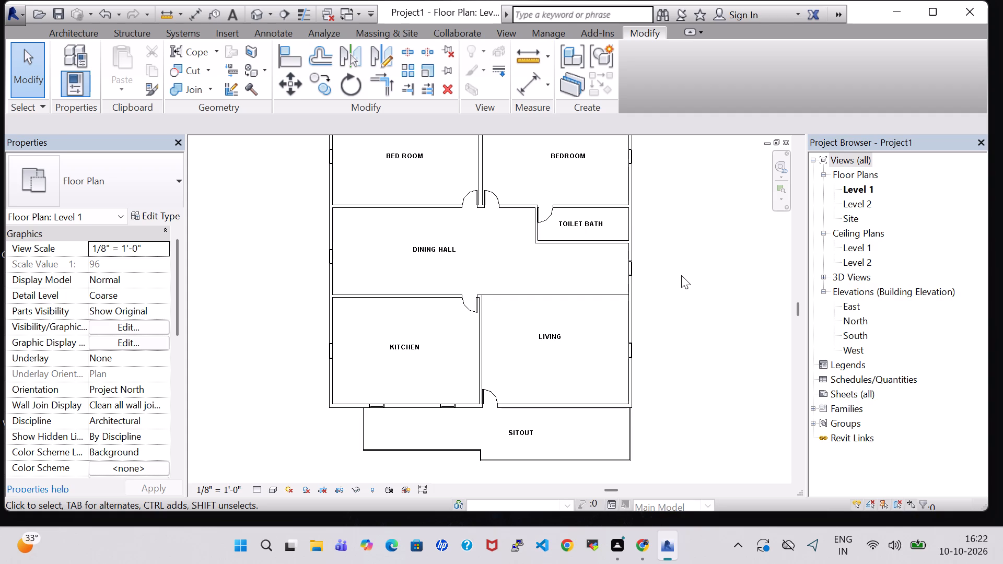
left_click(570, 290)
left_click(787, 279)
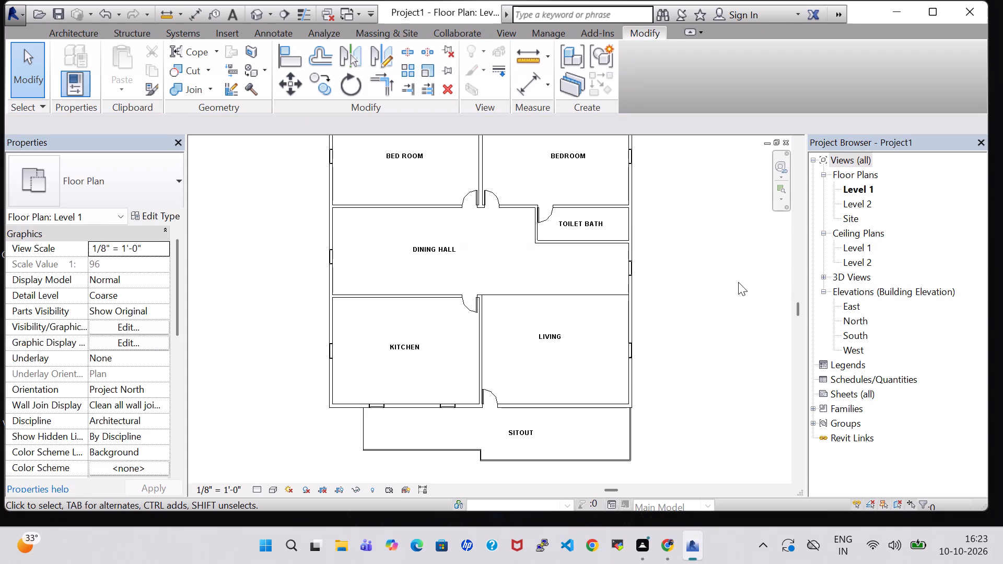
Load the Bed-Box component family from the Beds folder of the US Imperial Furniture library.
scroll(734, 282, "down", 1)
middle_click_drag(734, 282, 720, 392)
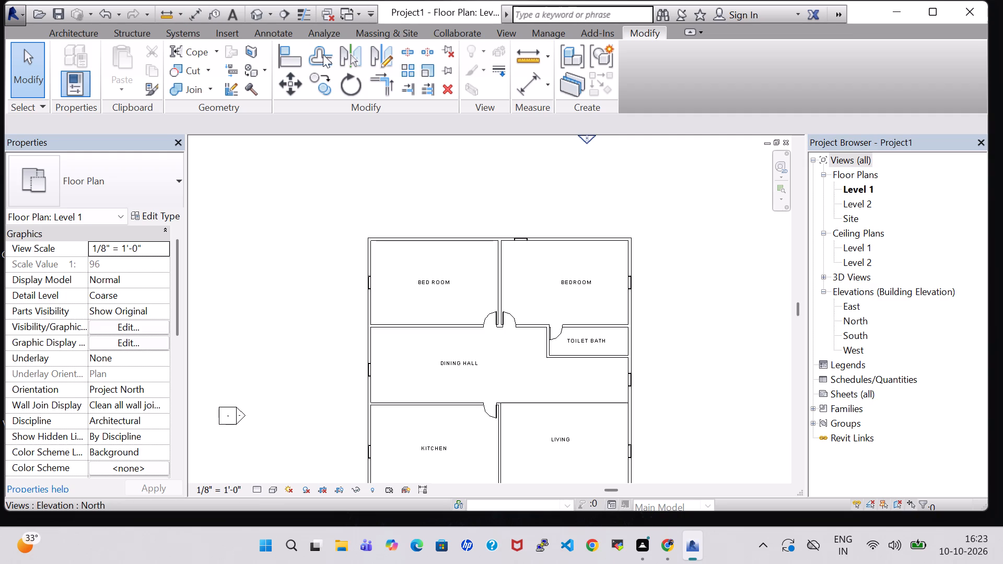
left_click(81, 34)
left_click(154, 73)
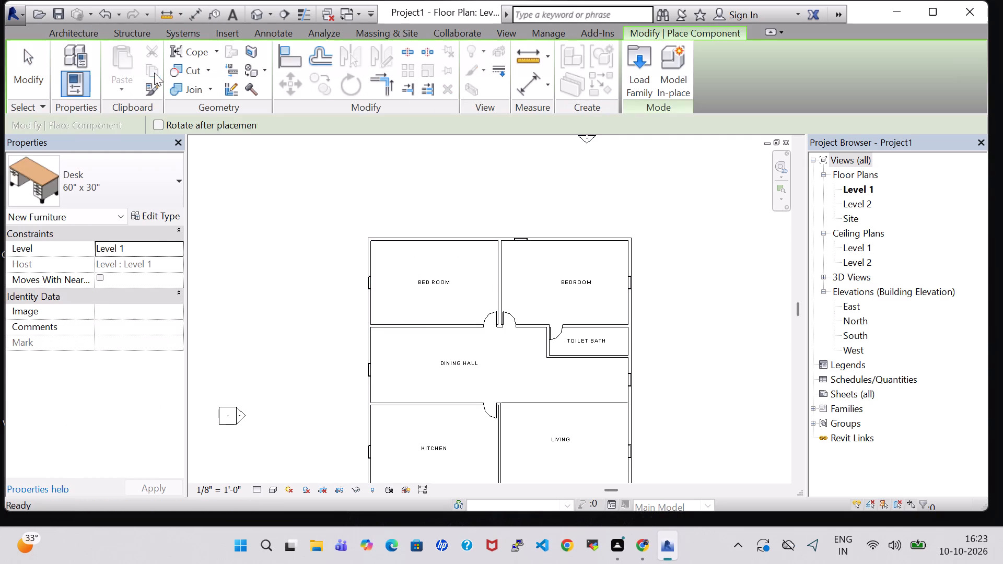
left_click(640, 88)
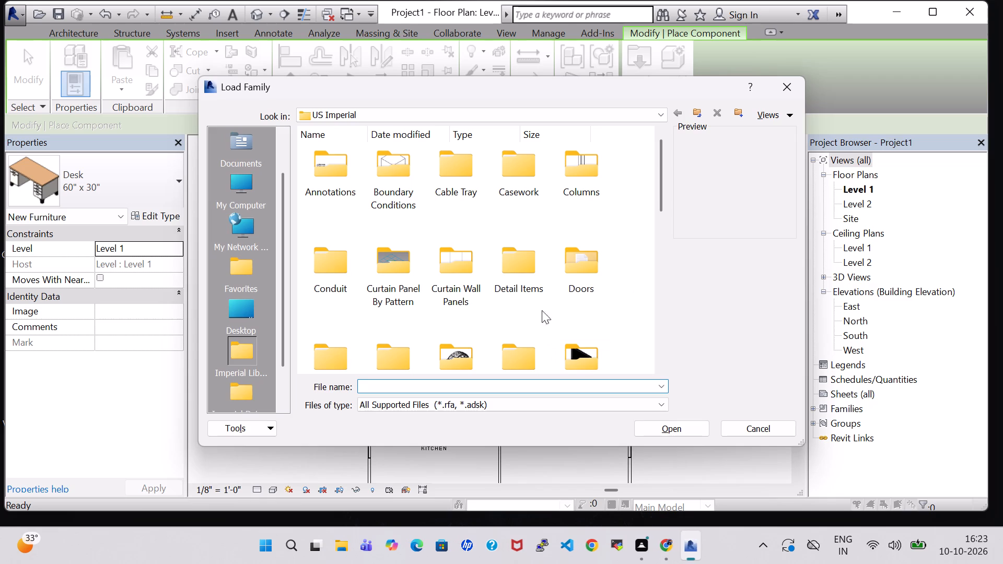
double_click(587, 350)
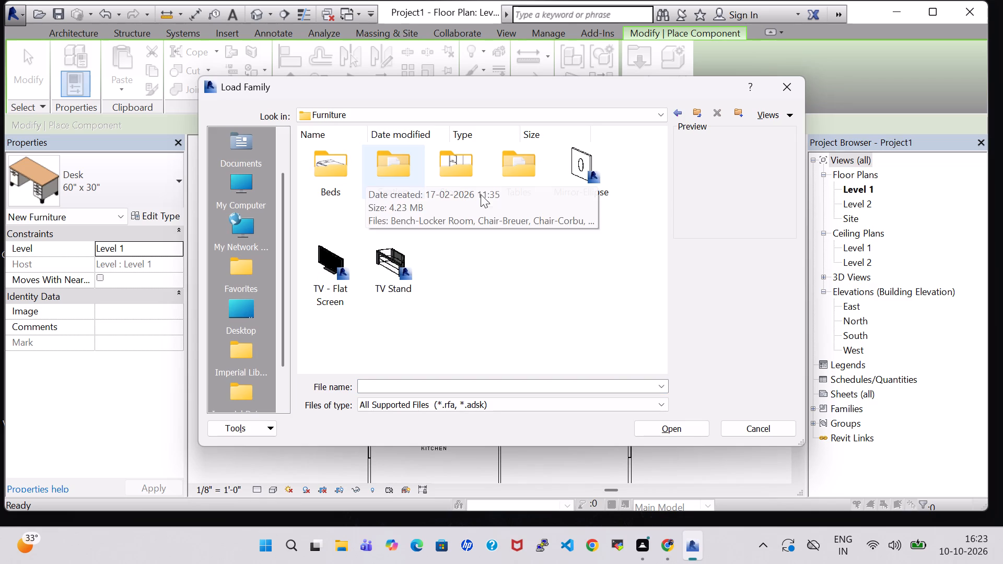
double_click(322, 174)
left_click(323, 184)
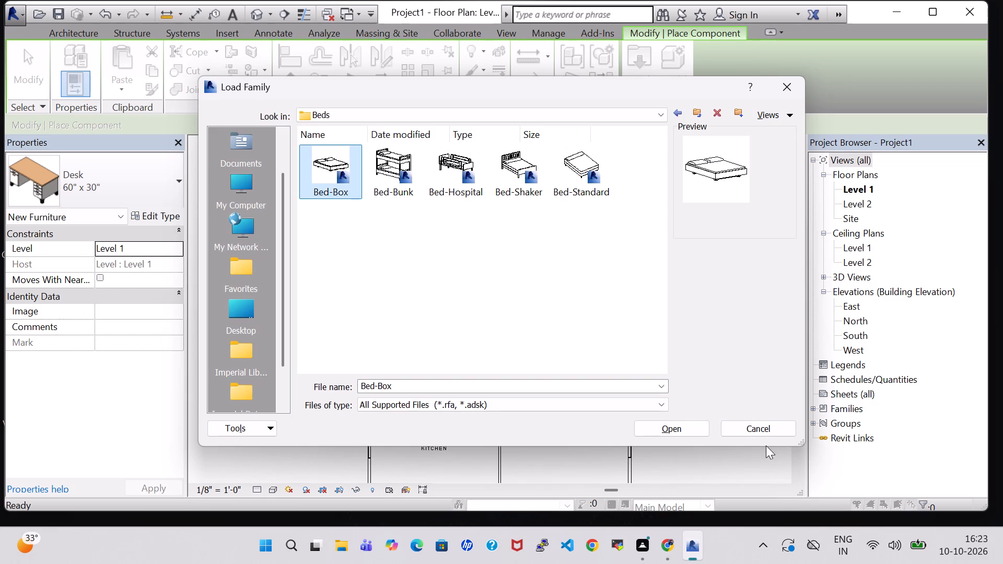
left_click(657, 429)
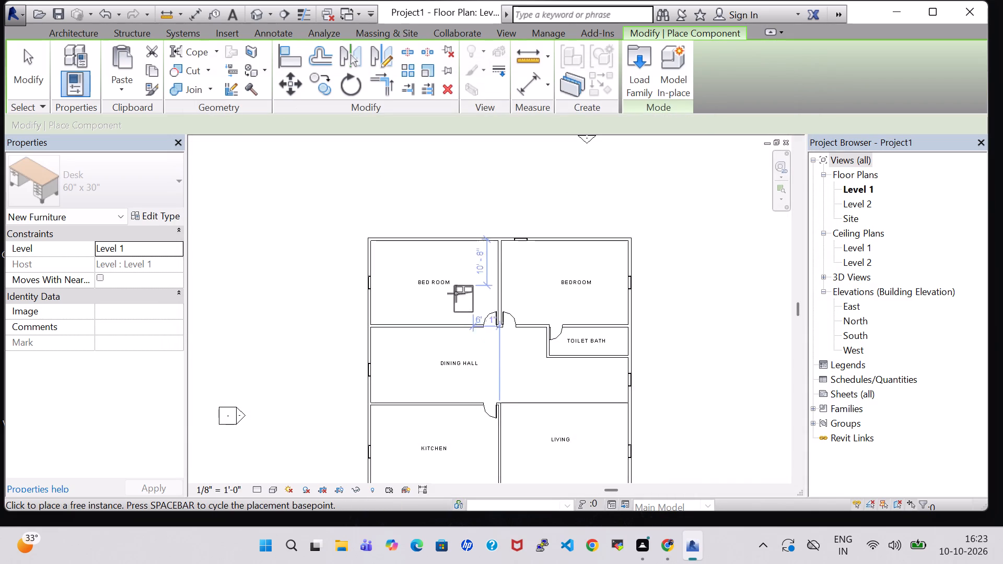
Place one Bed-Box Double 53" x 74" in the northwest BED ROOM, with its head toward the north wall.
scroll(441, 281, "up", 4)
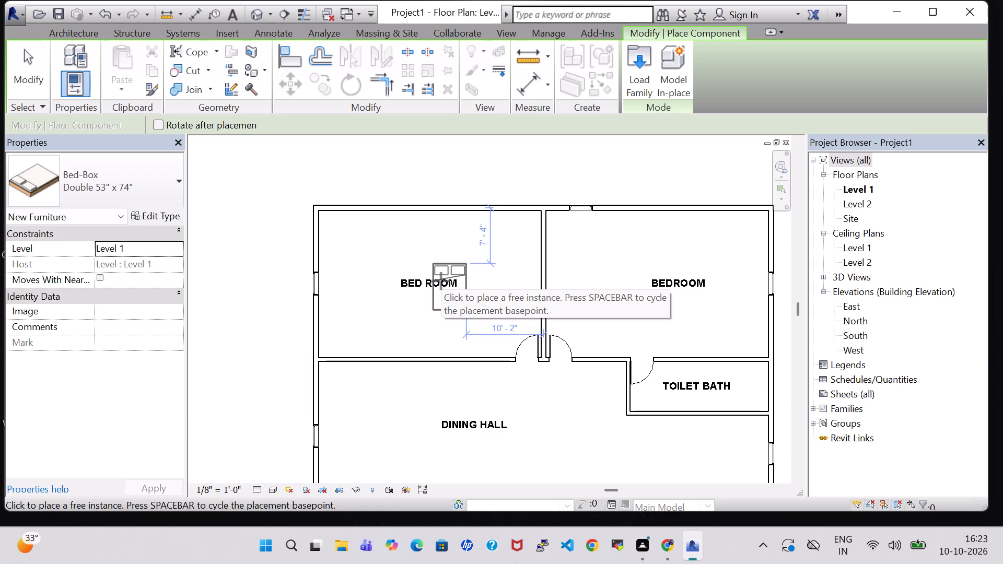
key("space")
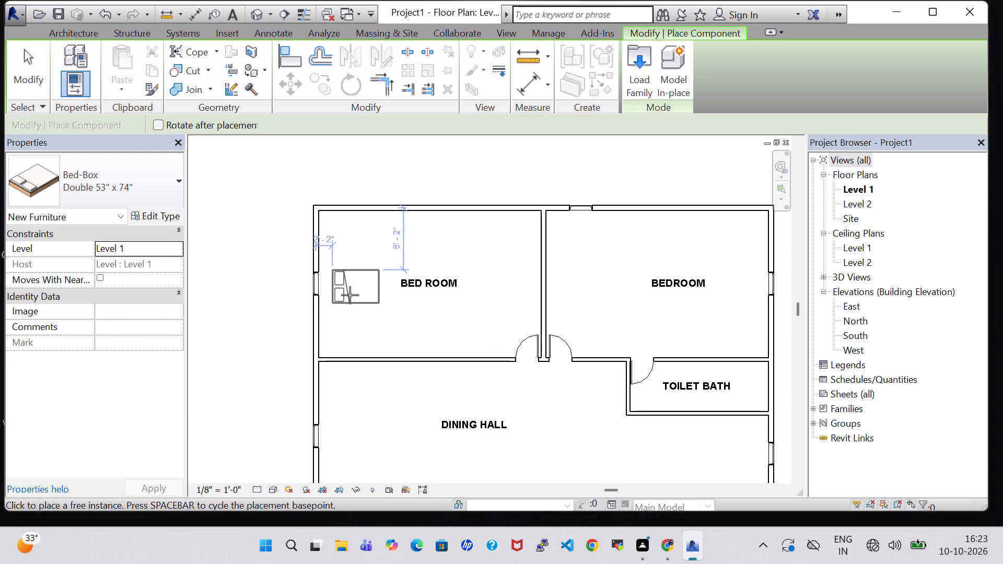
key("space")
key("space")
key("space")
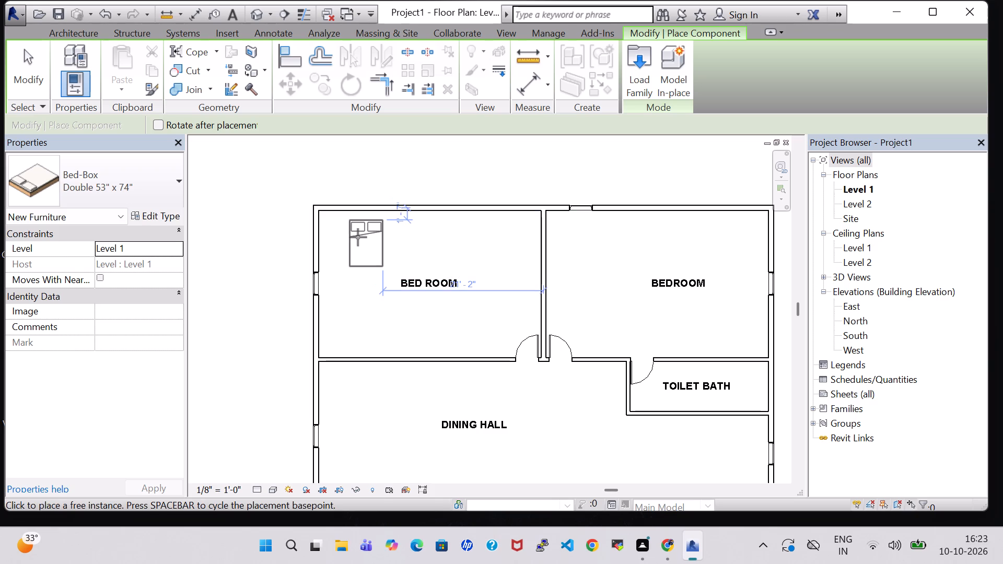
left_click(358, 237)
key("Escape")
key("Escape")
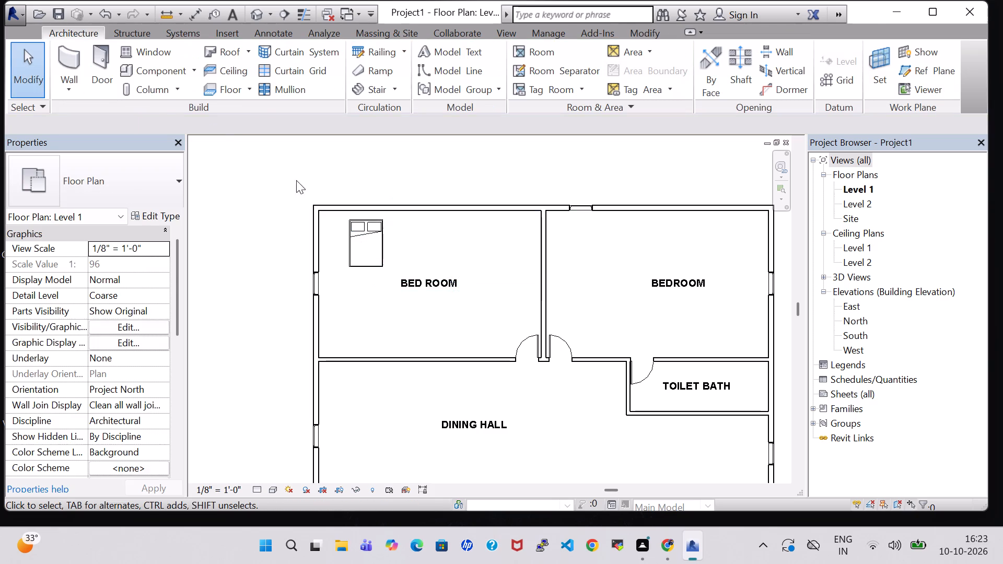
Load the Table-End component family from the Tables folder of the US Imperial Furniture library.
left_click(155, 70)
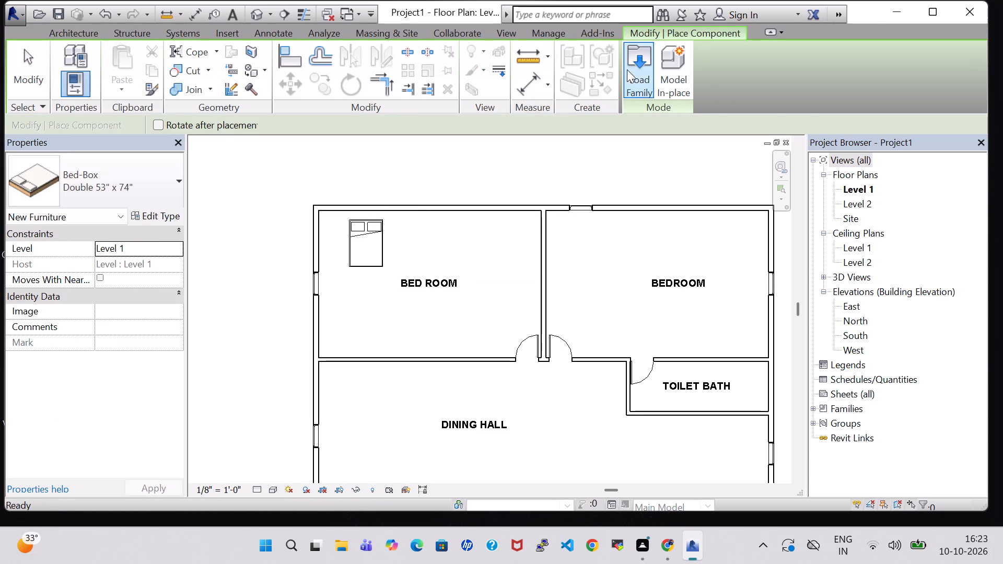
left_click(633, 69)
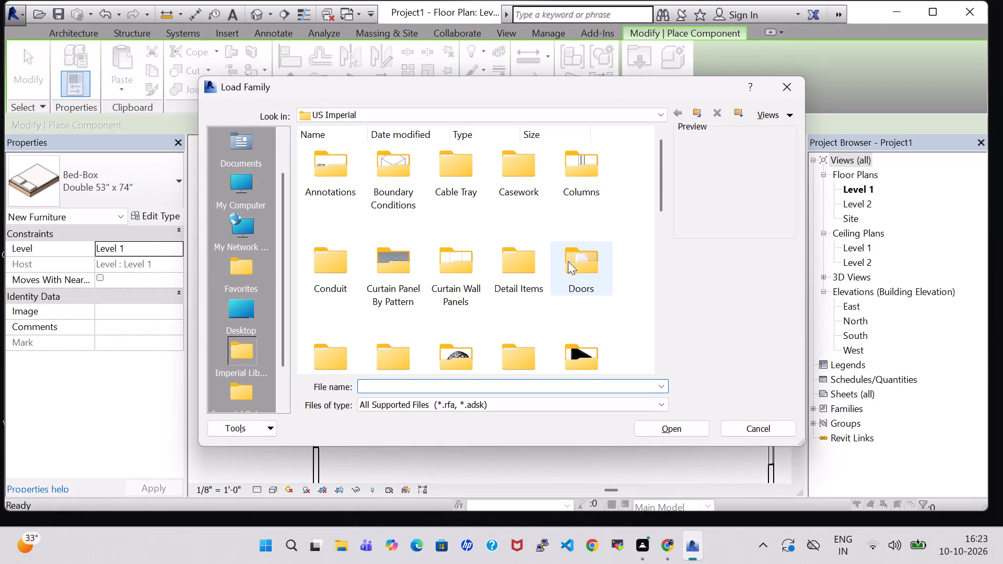
scroll(566, 329, "down", 1)
double_click(576, 211)
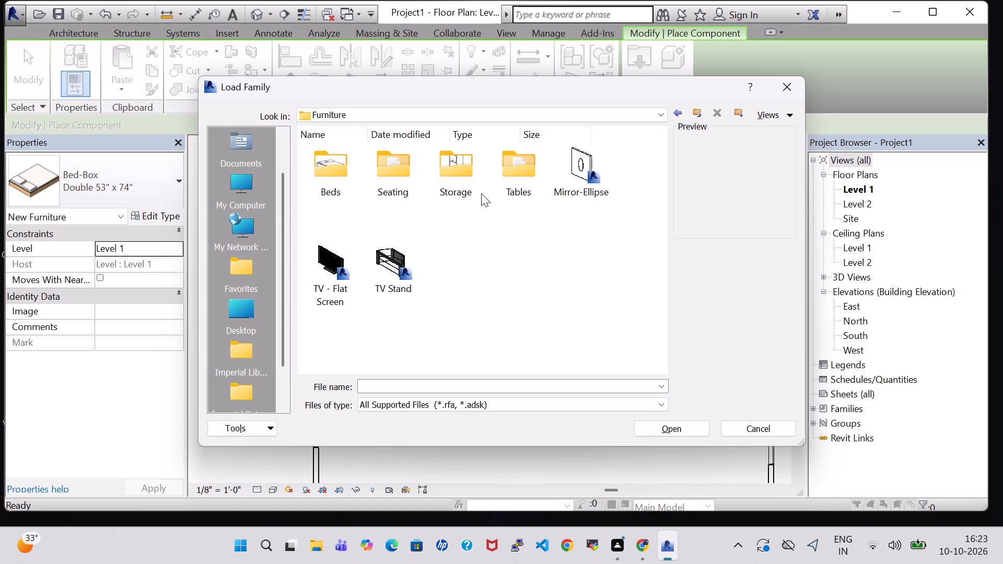
double_click(534, 181)
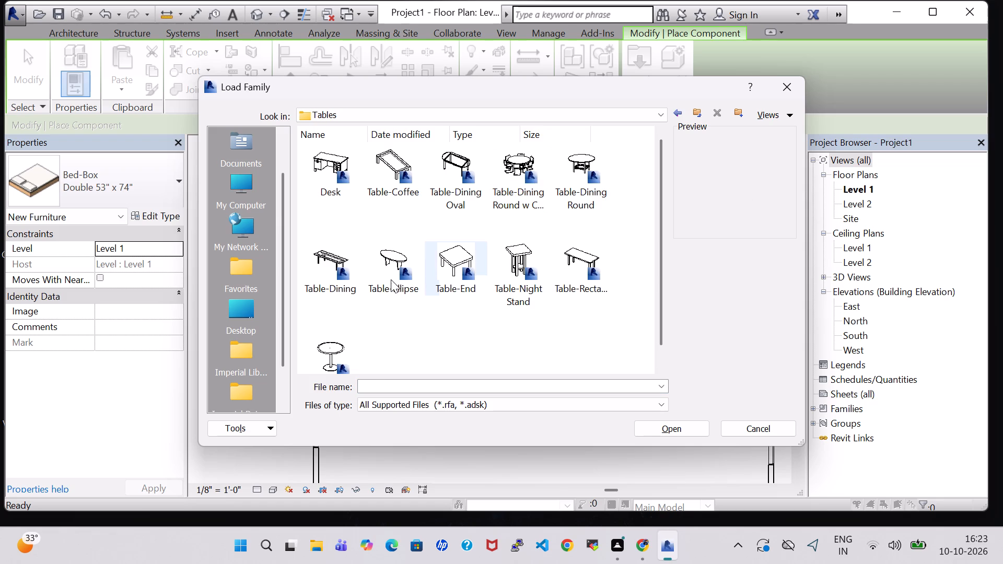
left_click(440, 259)
left_click(661, 434)
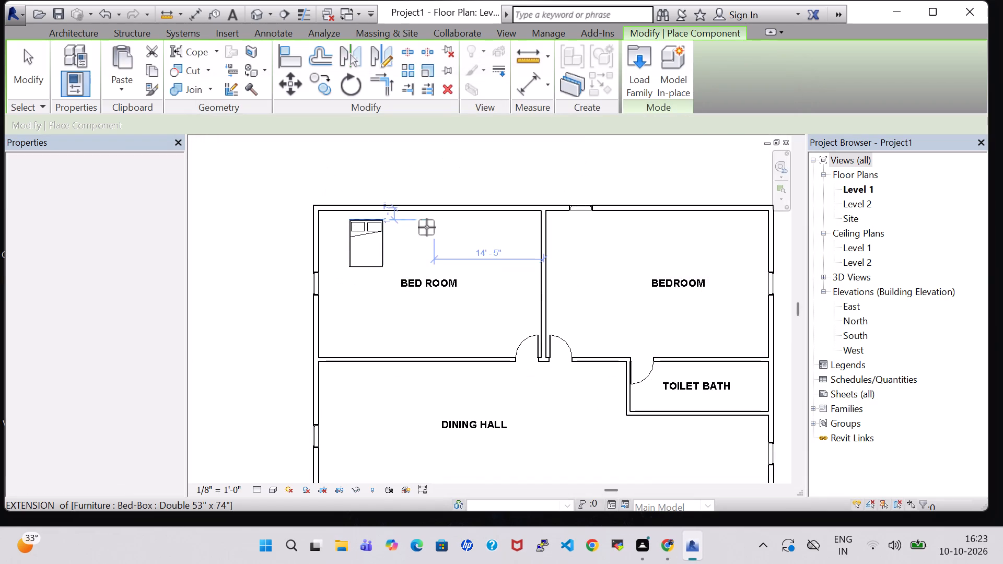
Place one Table-End 24" x 24" just east of the bed's head in the northwest BED ROOM, about 17'-6" from the room's east wall.
scroll(410, 231, "up", 6)
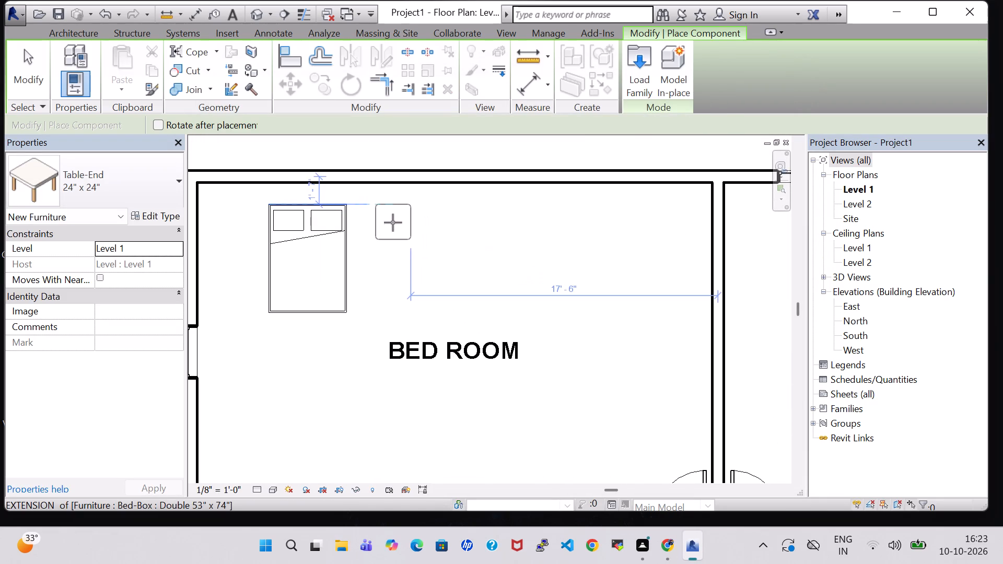
left_click(393, 222)
key("Escape")
key("Escape")
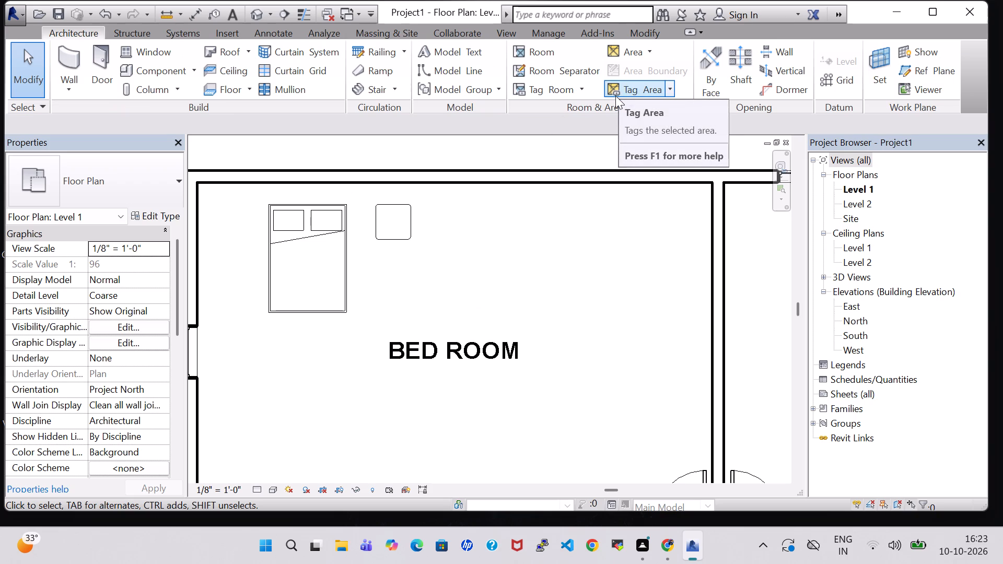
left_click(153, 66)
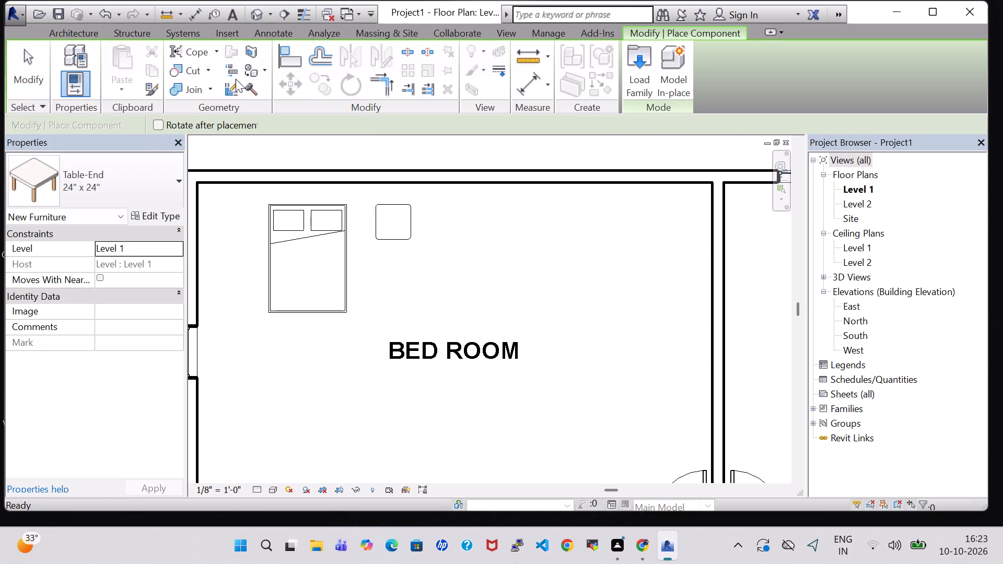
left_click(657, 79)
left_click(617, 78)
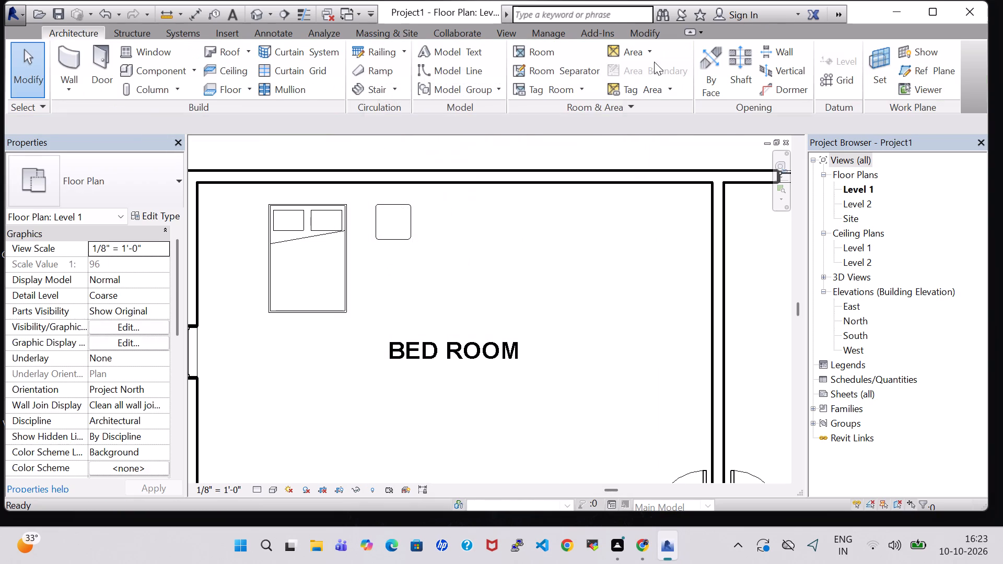
Browse the Tables and Seating folders of the US Imperial Furniture library for another bedroom furniture family to load.
left_click(149, 72)
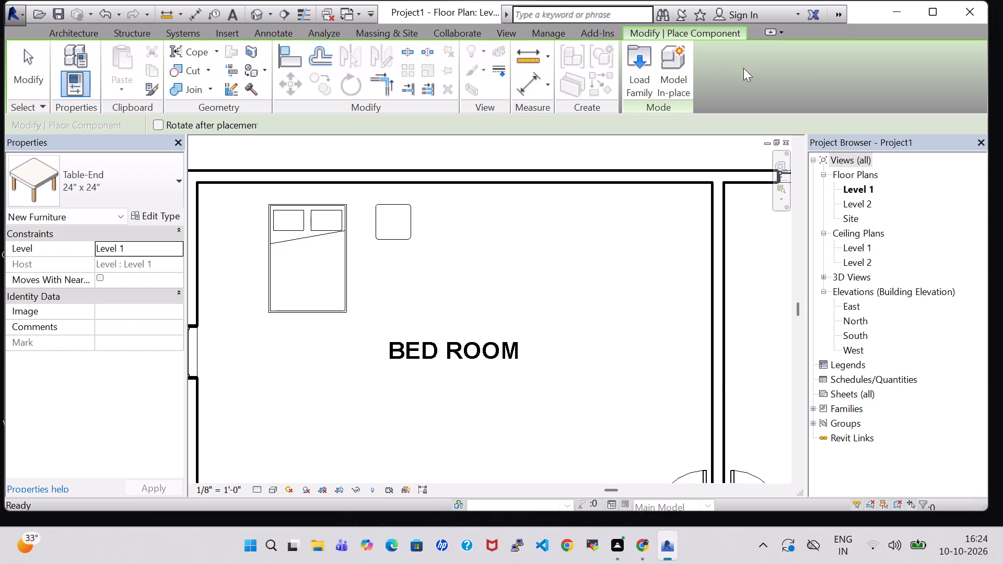
double_click(632, 79)
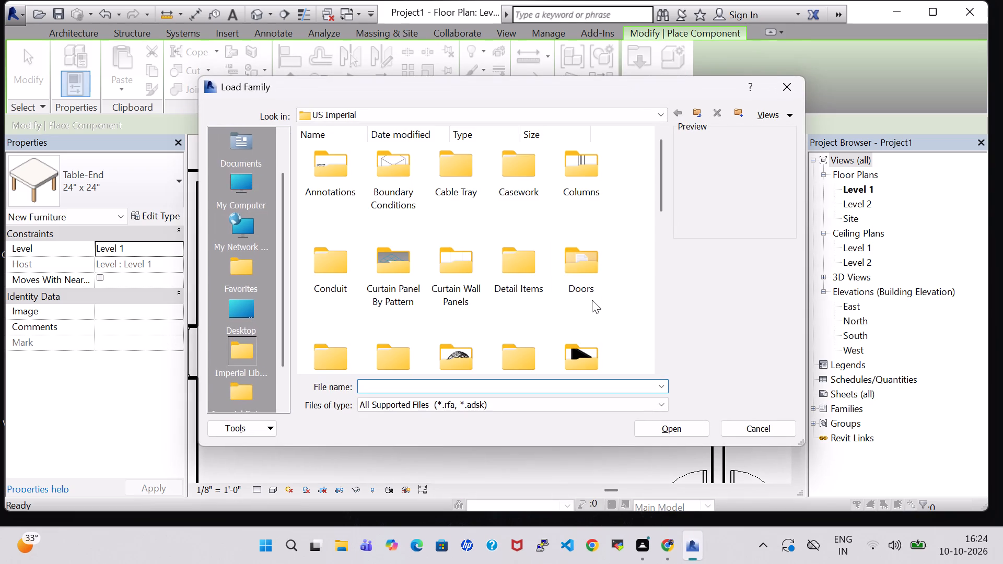
double_click(592, 277)
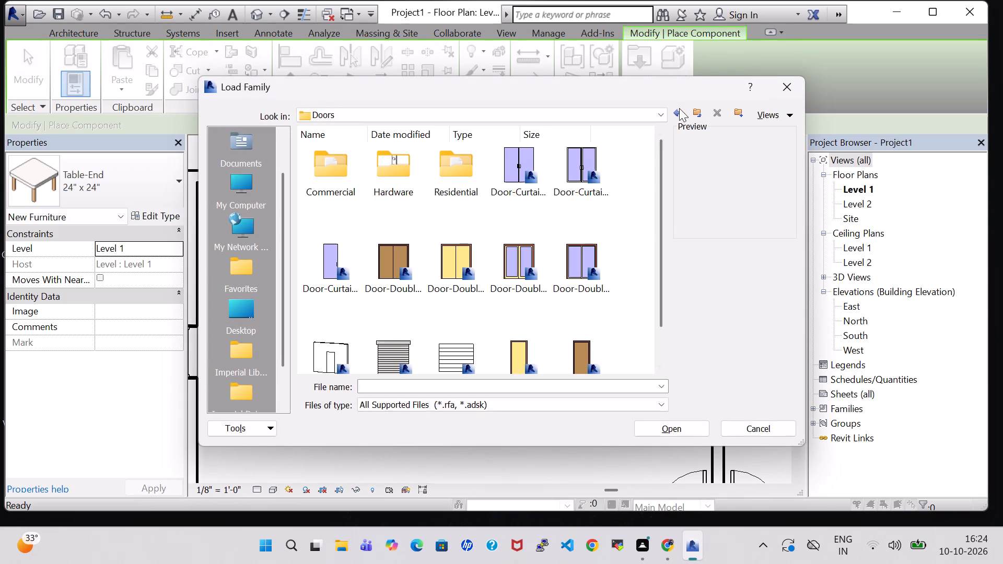
left_click(683, 114)
left_click(680, 114)
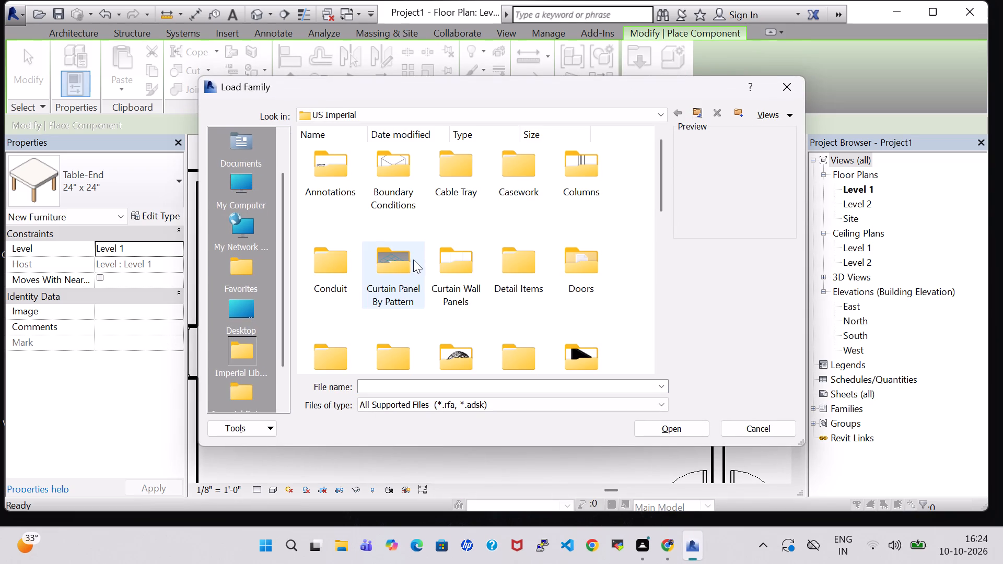
scroll(521, 286, "up", 1)
scroll(521, 286, "down", 1)
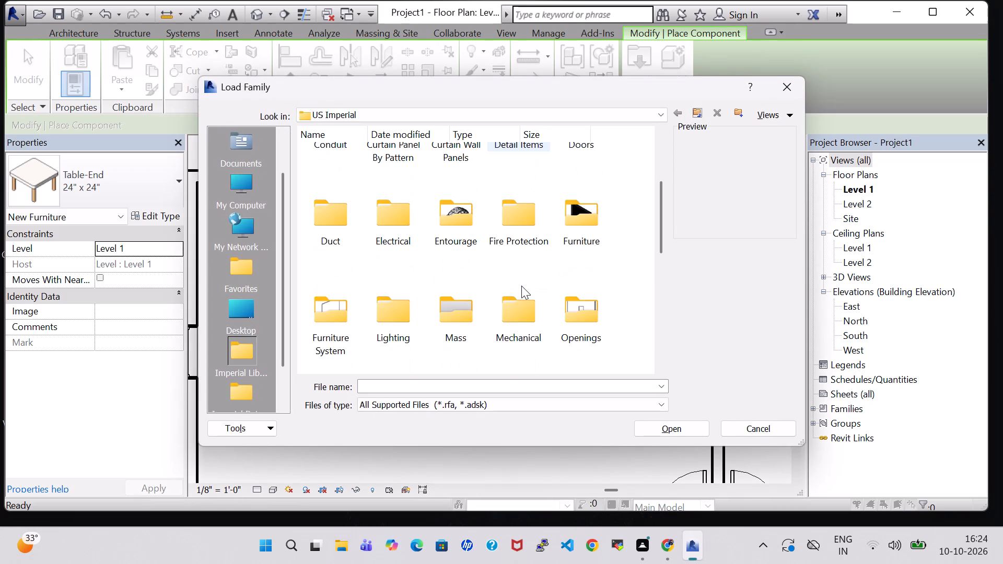
double_click(574, 217)
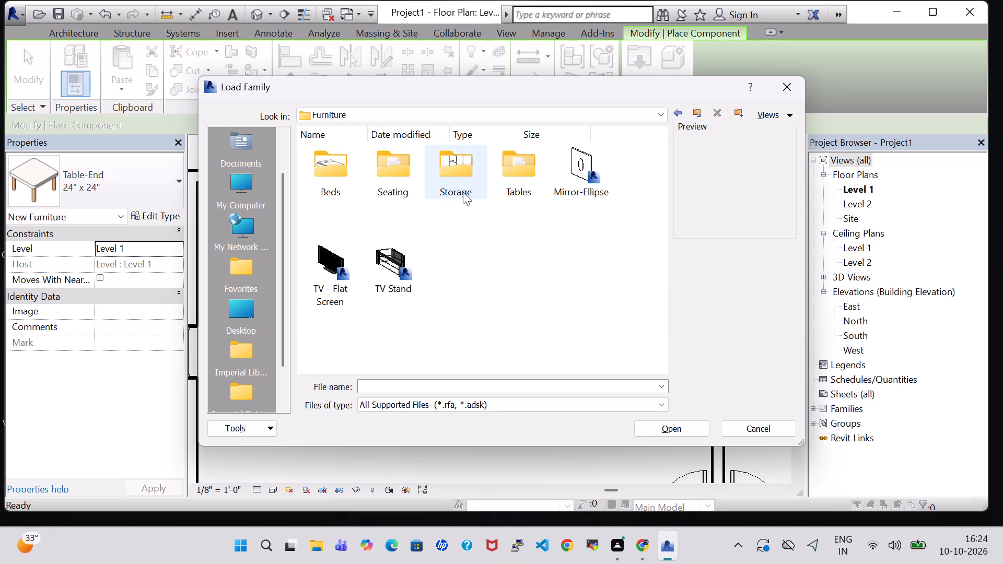
double_click(505, 183)
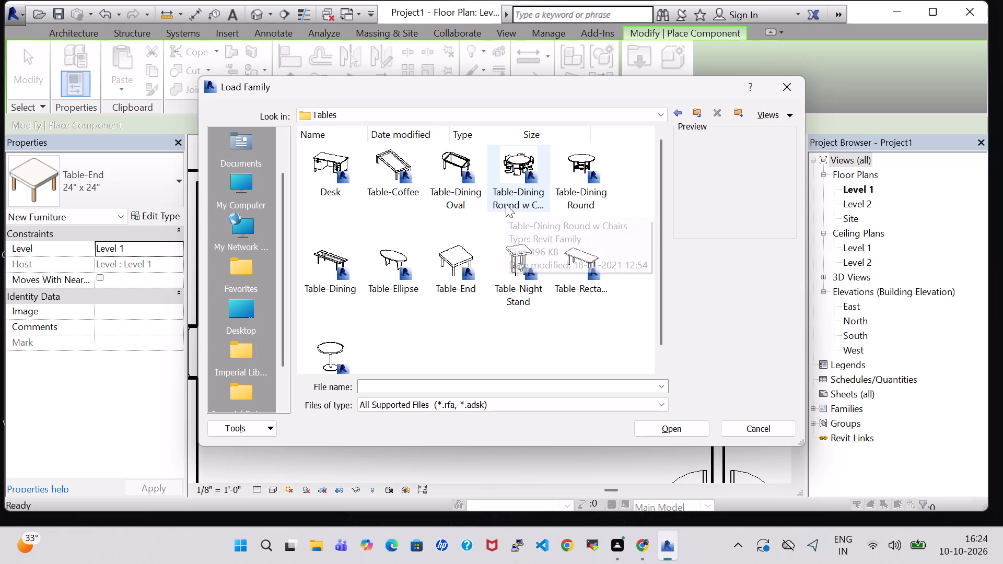
left_click(671, 111)
left_click(680, 111)
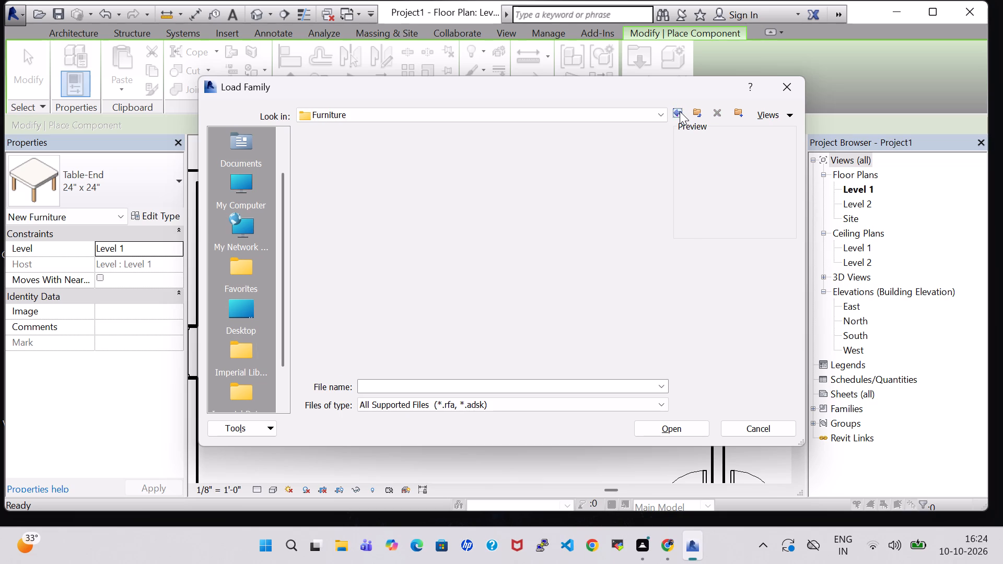
double_click(388, 184)
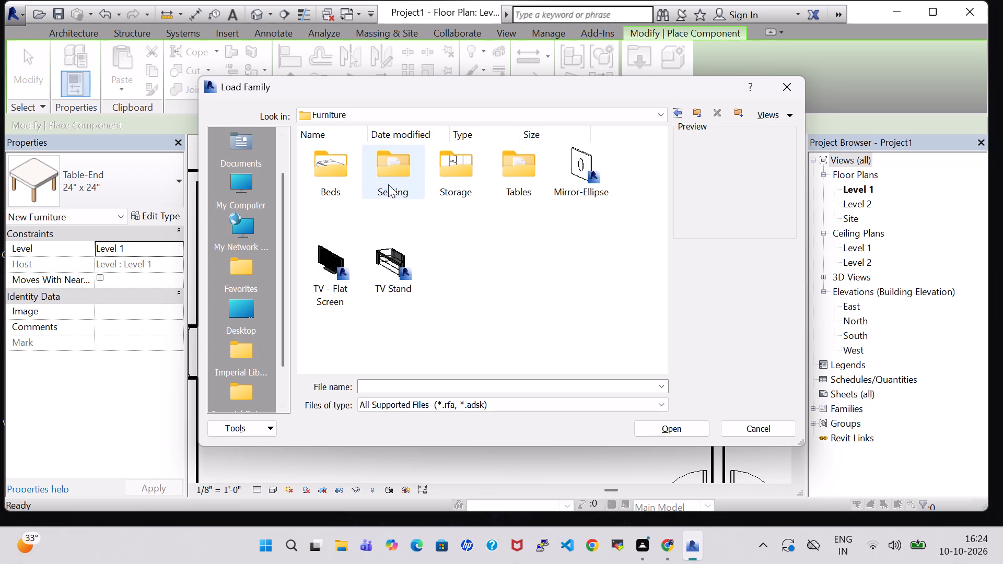
scroll(388, 190, "down", 1)
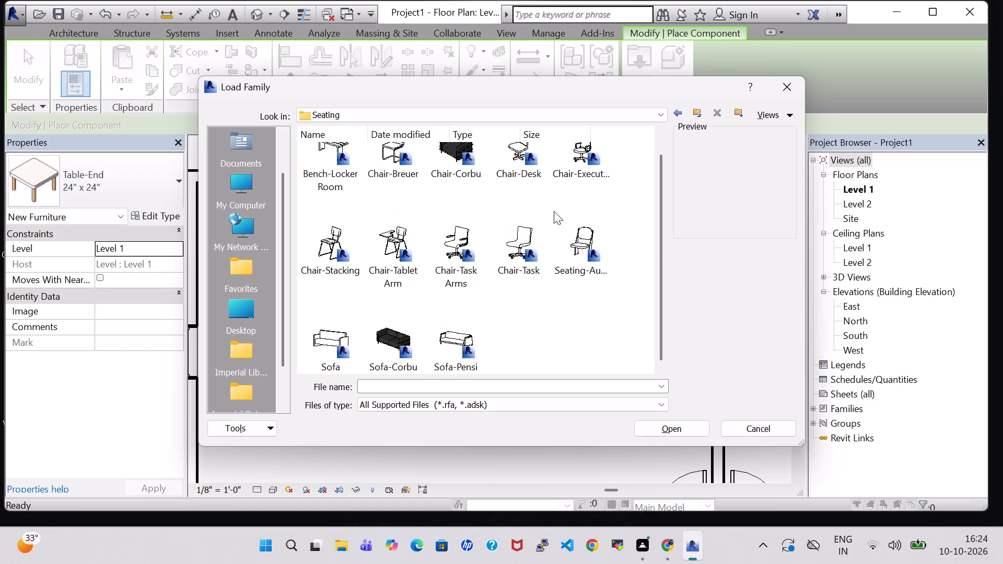
left_click(540, 242)
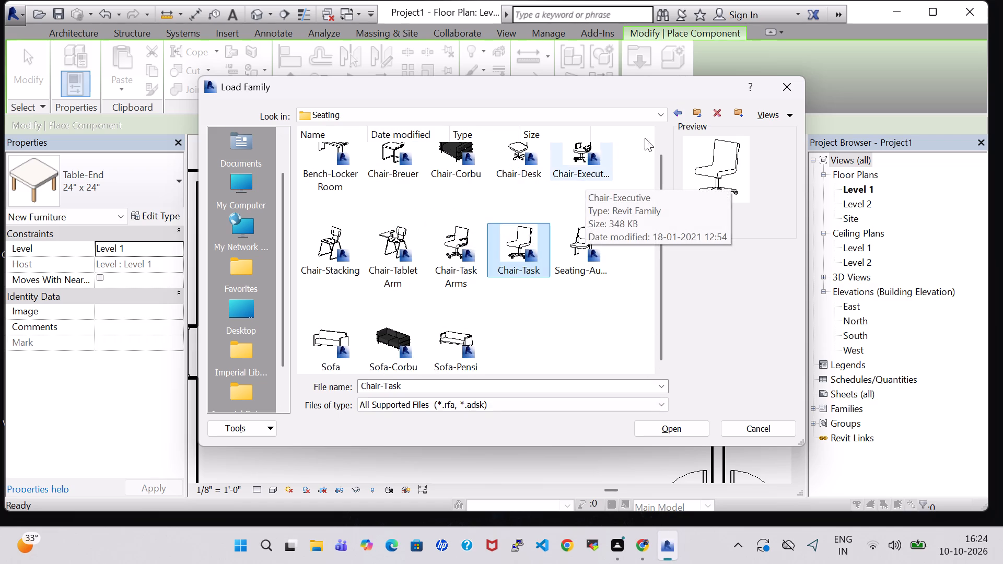
left_click(674, 111)
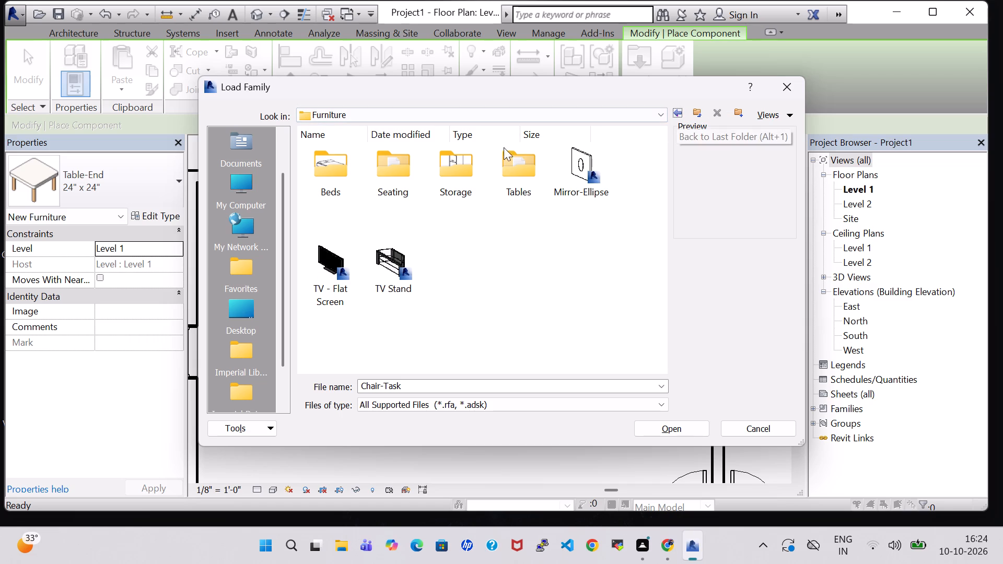
Load the Dresser component family from the Storage folder of the Furniture library.
left_click(451, 162)
left_click(455, 162)
left_click(479, 330)
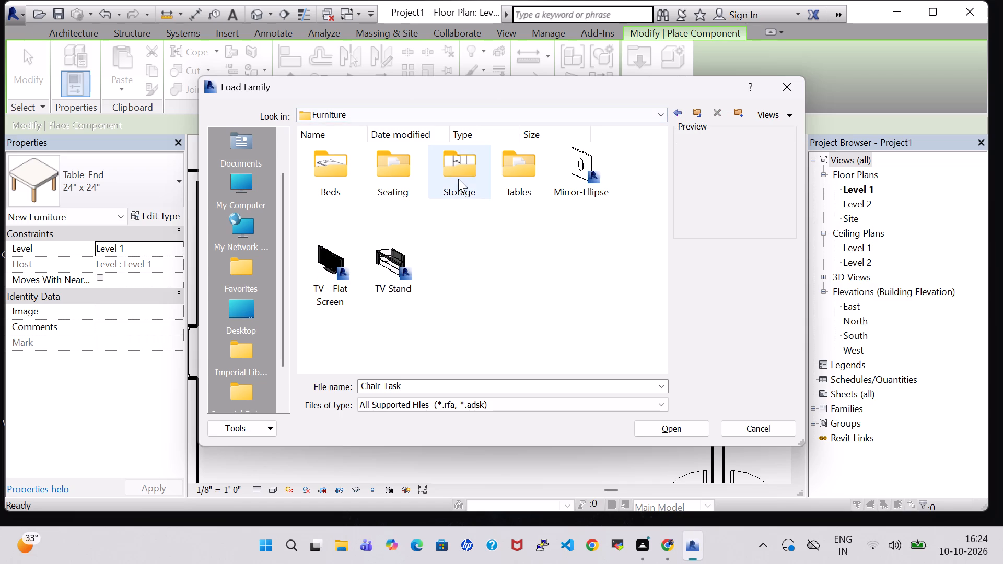
double_click(458, 179)
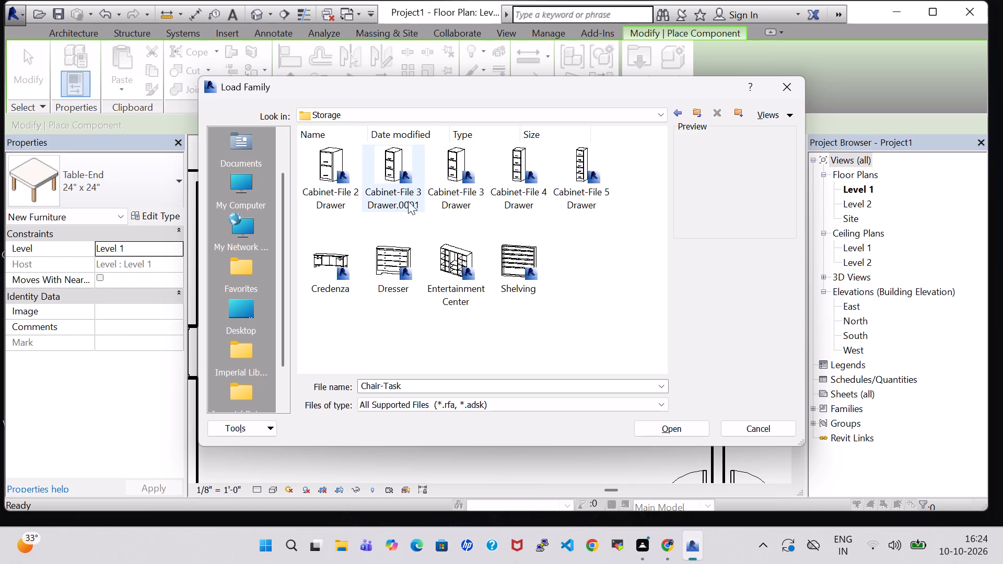
left_click(392, 267)
left_click(665, 432)
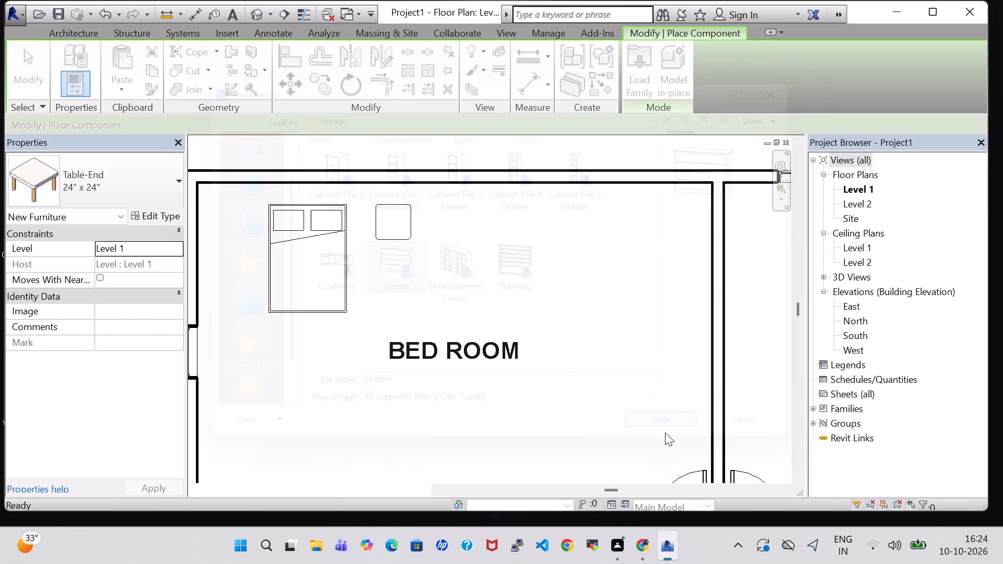
Place one Dresser 48" x 72" x 24" against the BED ROOM's north wall, east of the end table, about 10'-4" from the east wall.
scroll(362, 302, "down", 2)
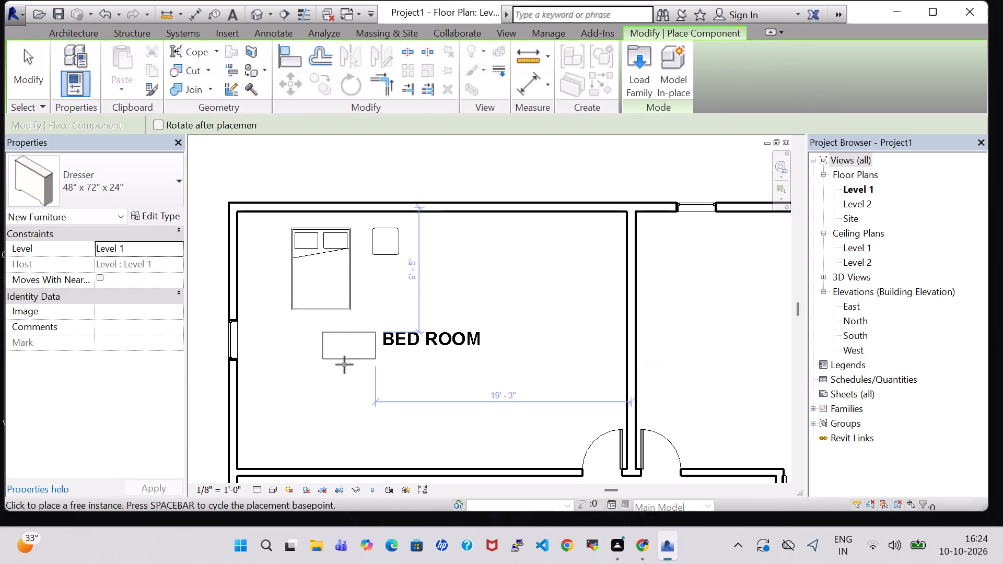
scroll(449, 237, "up", 2)
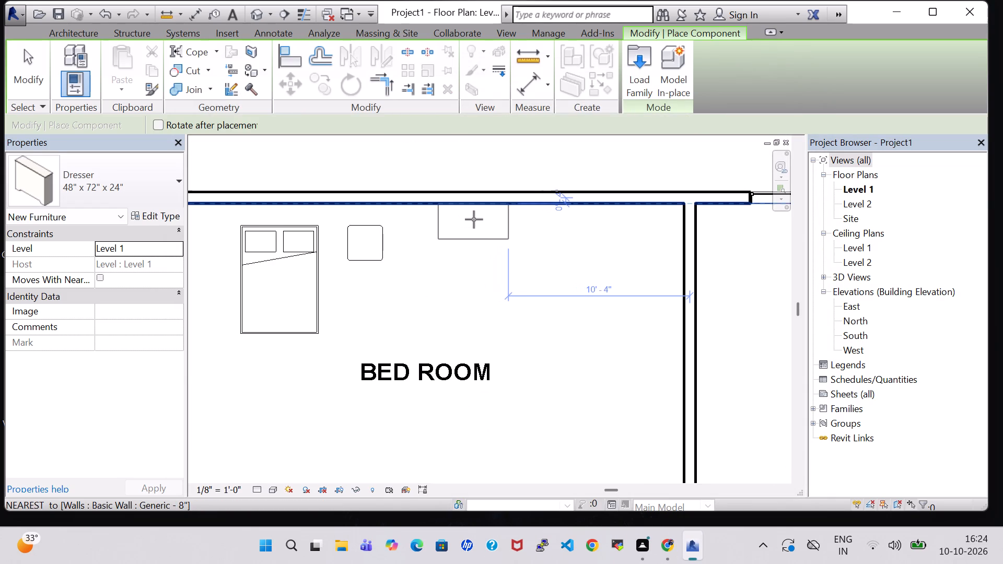
left_click(474, 219)
key("Escape")
key("Escape")
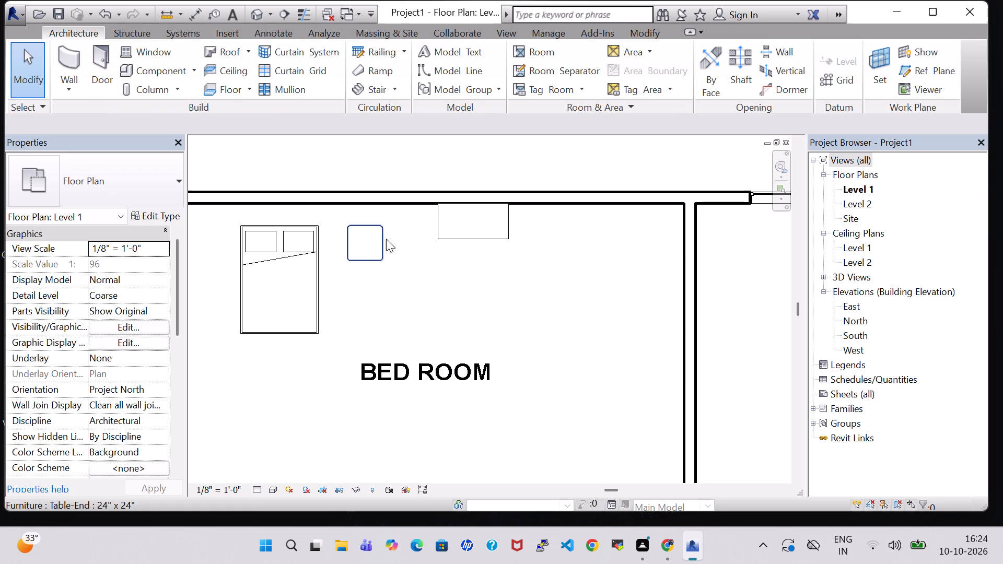
Nudge the end table beside the bed northward, closer to the BED ROOM's north wall.
left_click(386, 239)
key("Up")
key("Up")
key("Up")
key("Up")
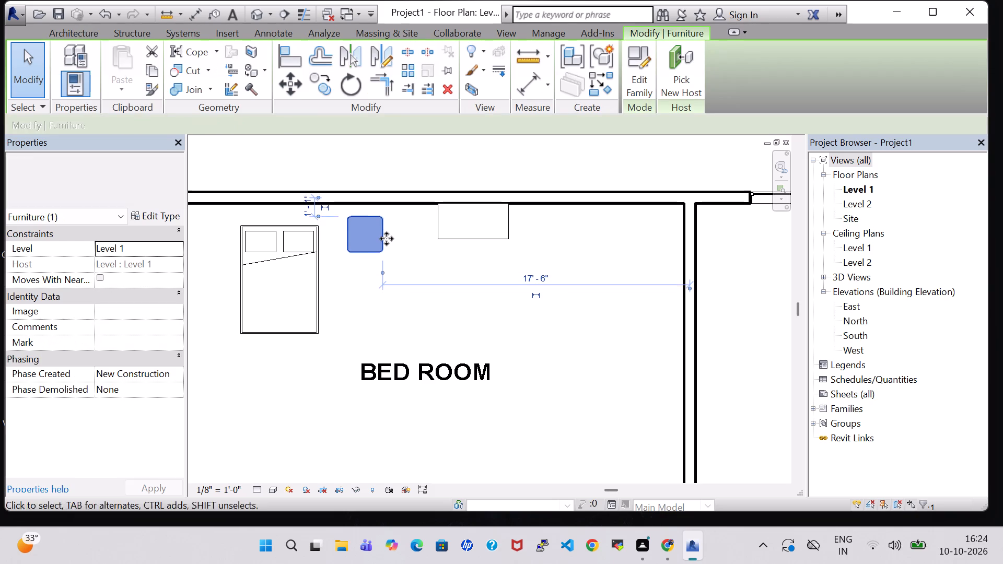
key("Up")
Nudge the Bed-Box northward so its head lines up with the end table near the north wall.
left_click(268, 236)
key("Up")
key("Up")
key("Up")
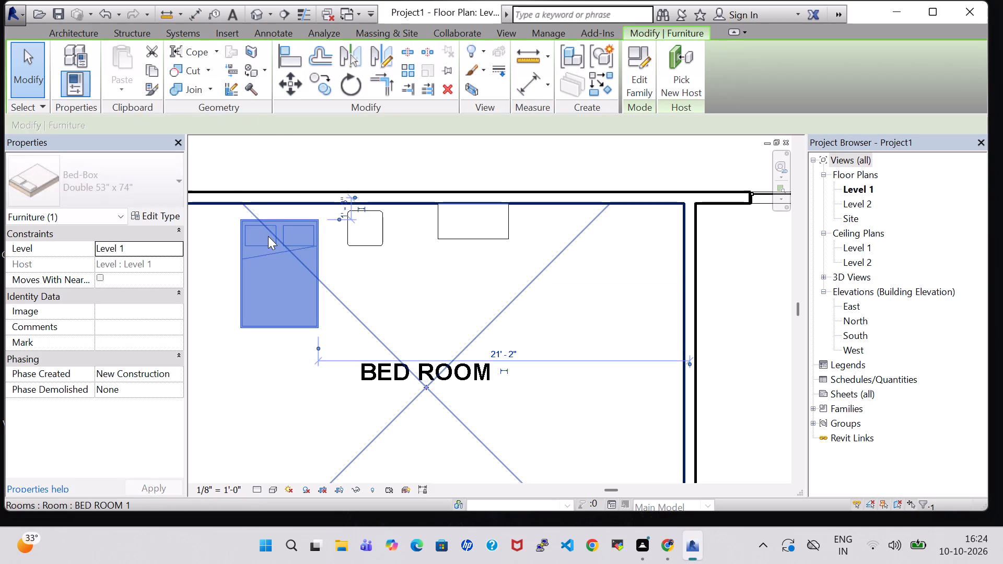
key("Up")
key("Up")
left_click(440, 311)
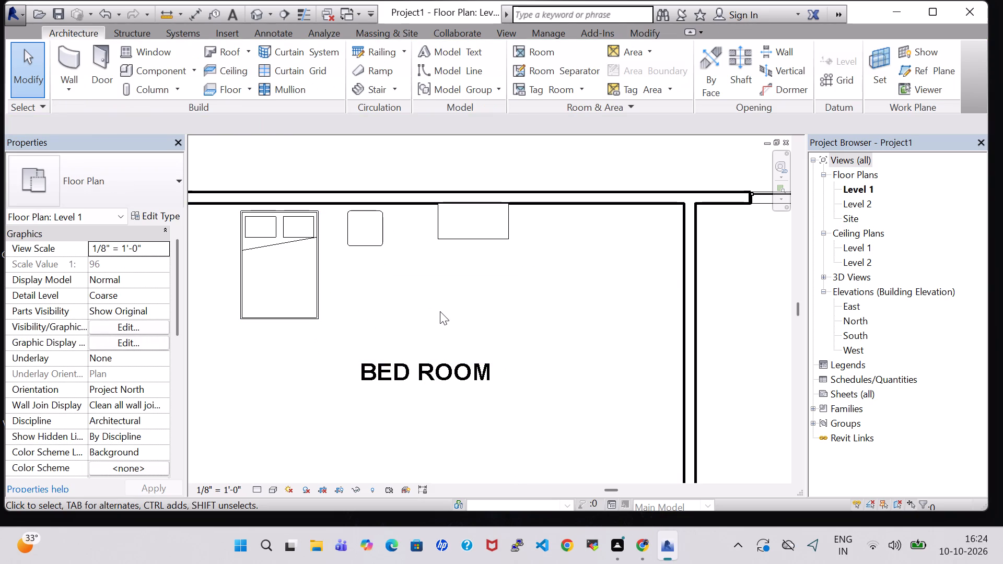
Nudge the dresser southward off the north wall, to about 0'-10" from the wall's centreline.
scroll(440, 311, "down", 7)
left_click(445, 281)
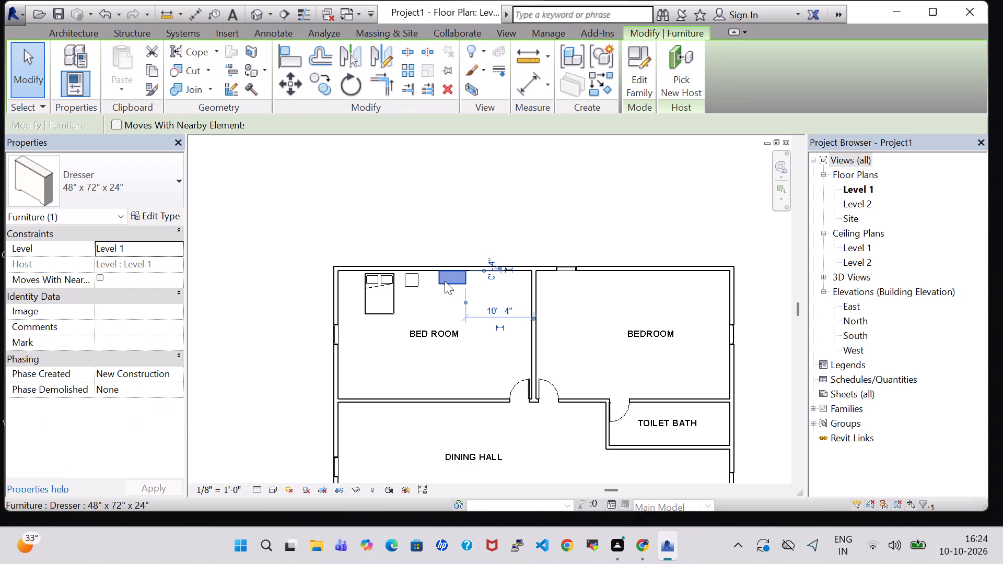
key("Down")
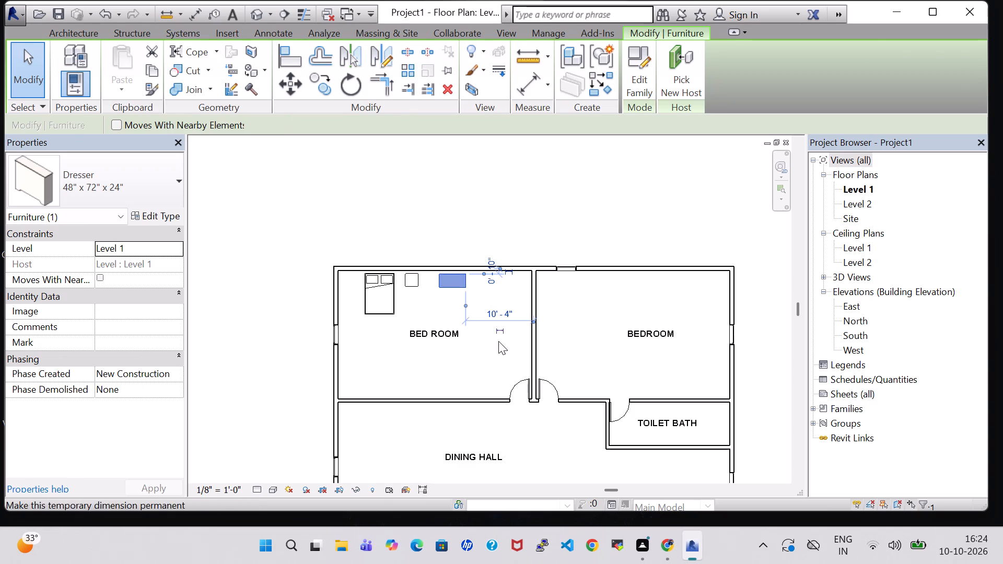
left_click(492, 348)
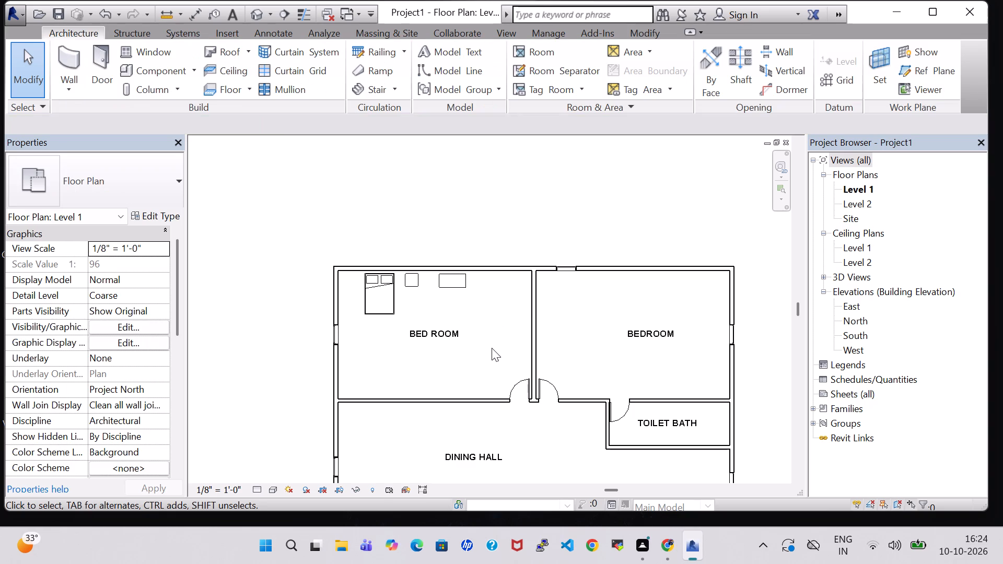
Place a matching Bed-Box Double 53" x 74" against the BEDROOM's north wall, about 4'-9" from the east wall.
scroll(552, 245, "down", 1)
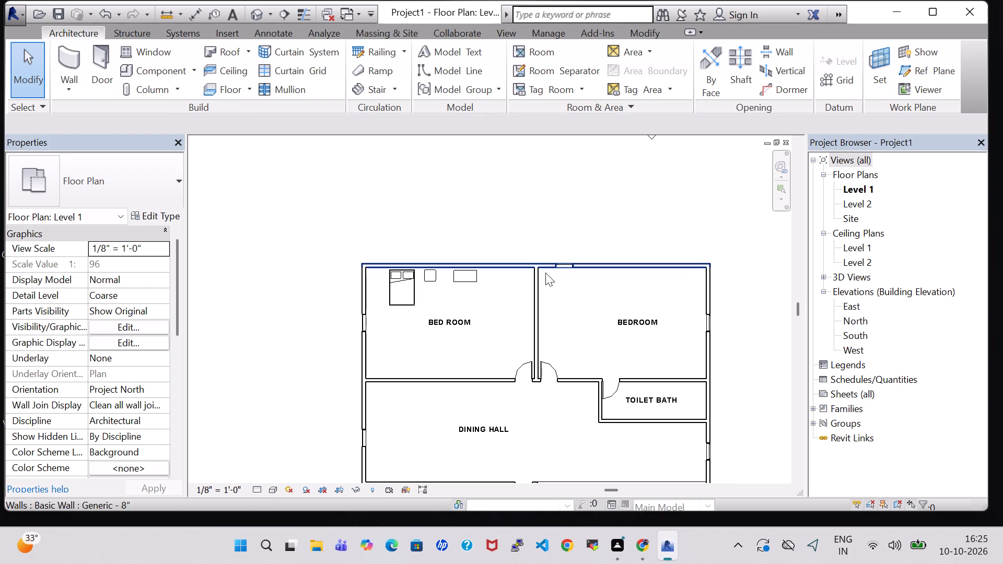
left_click(394, 290)
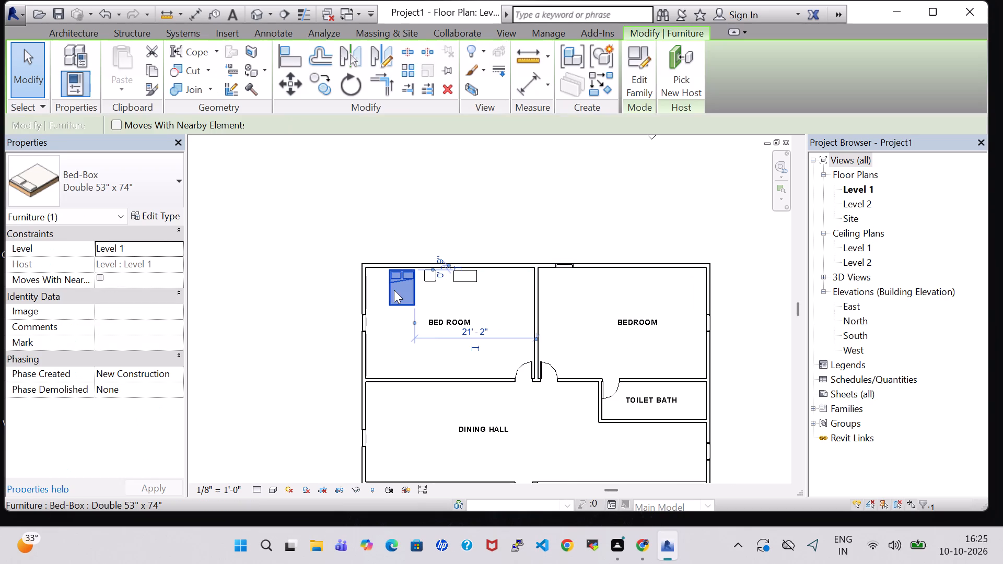
right_click(394, 290)
left_click(489, 287)
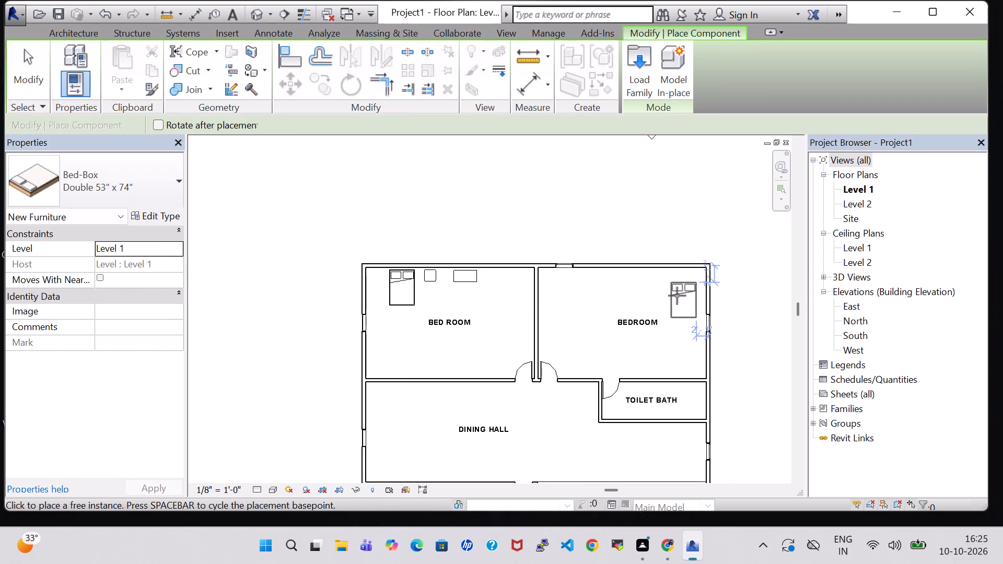
scroll(677, 296, "up", 6)
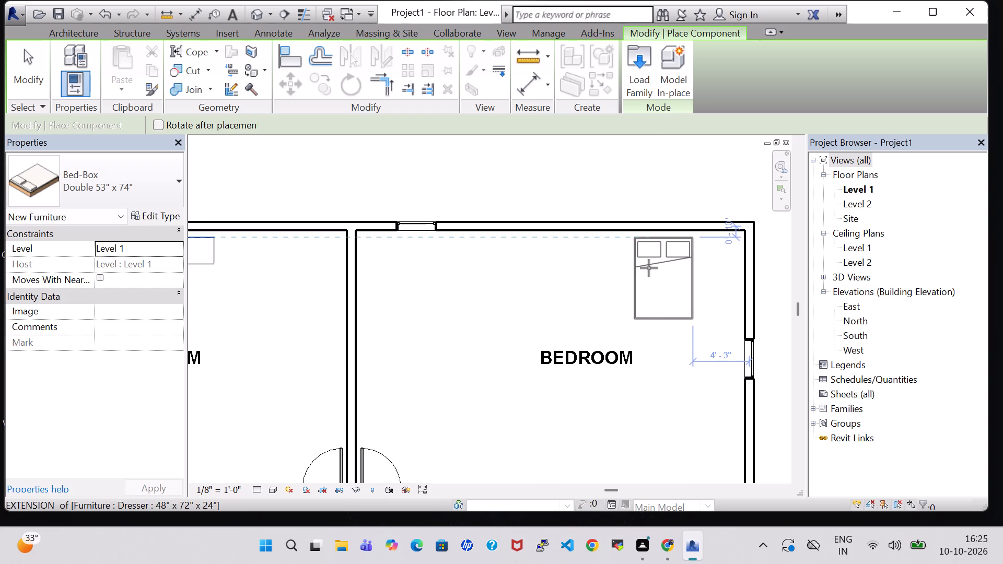
left_click(642, 267)
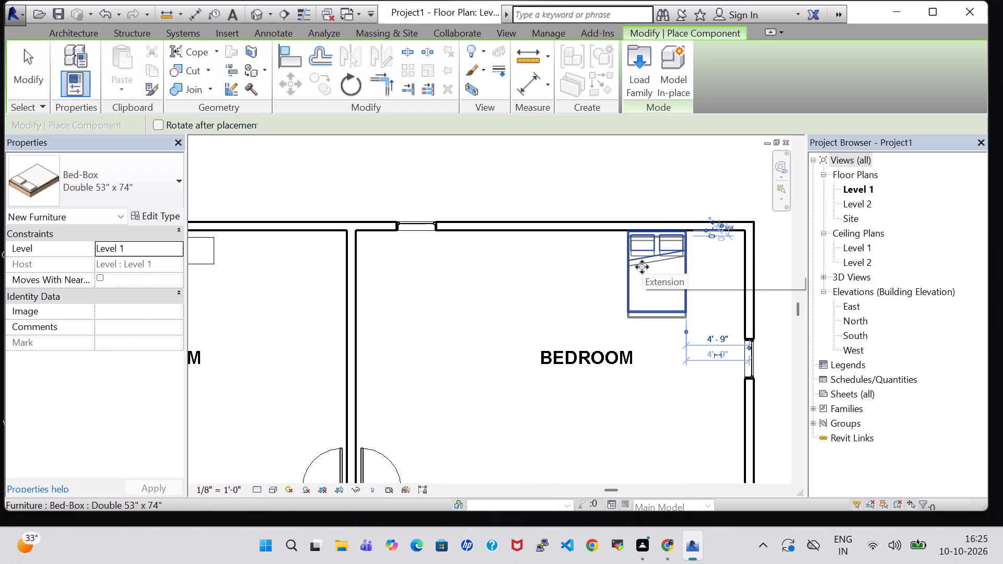
key("Escape")
key("Escape")
Nudge the BEDROOM's new bed slightly southward off the north wall.
left_click(651, 275)
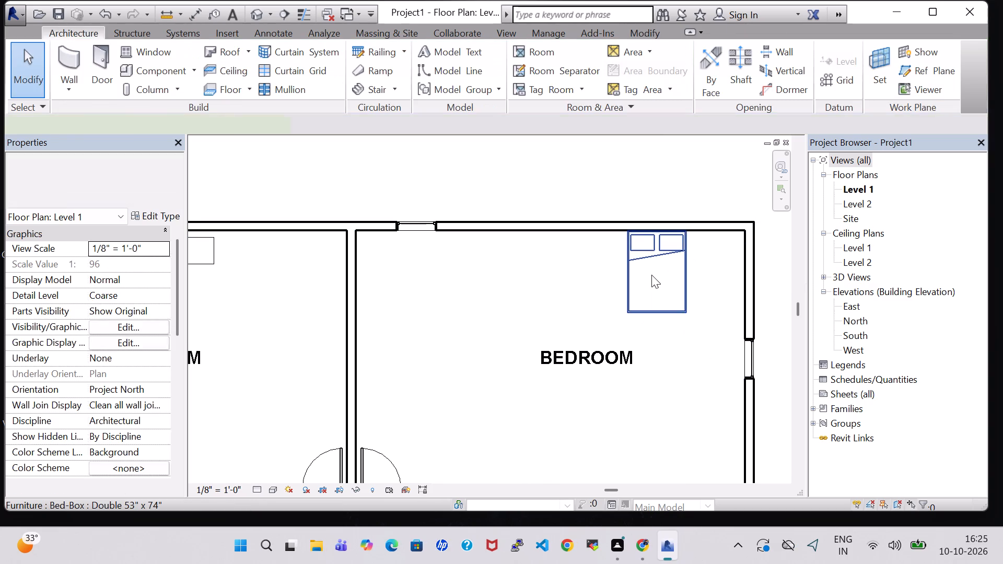
key("Down")
left_click(701, 286)
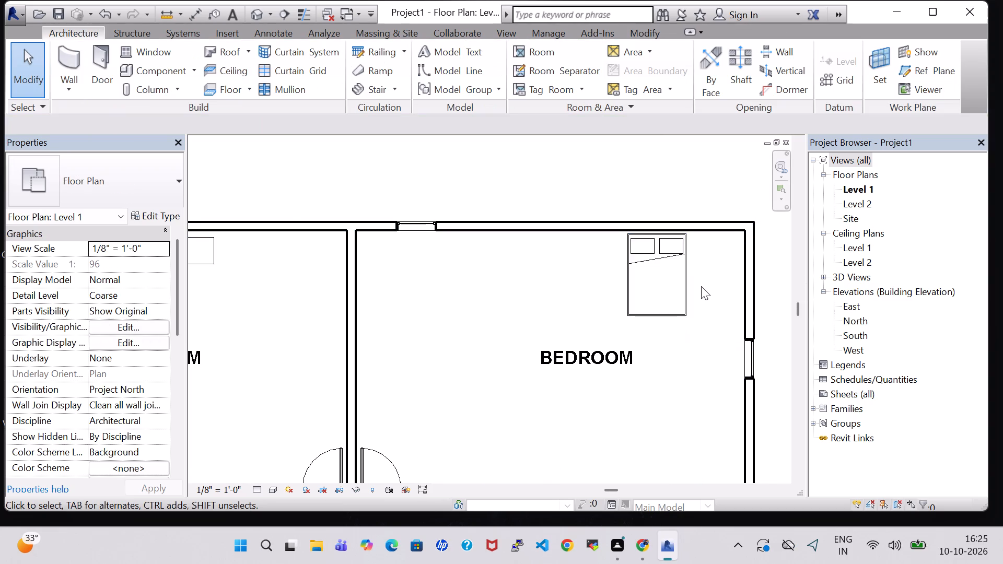
Place a matching Table-End 24" x 24" between the BEDROOM's bed and the east wall, about 2'-2" from that wall.
scroll(701, 286, "up", 1)
scroll(701, 286, "down", 5)
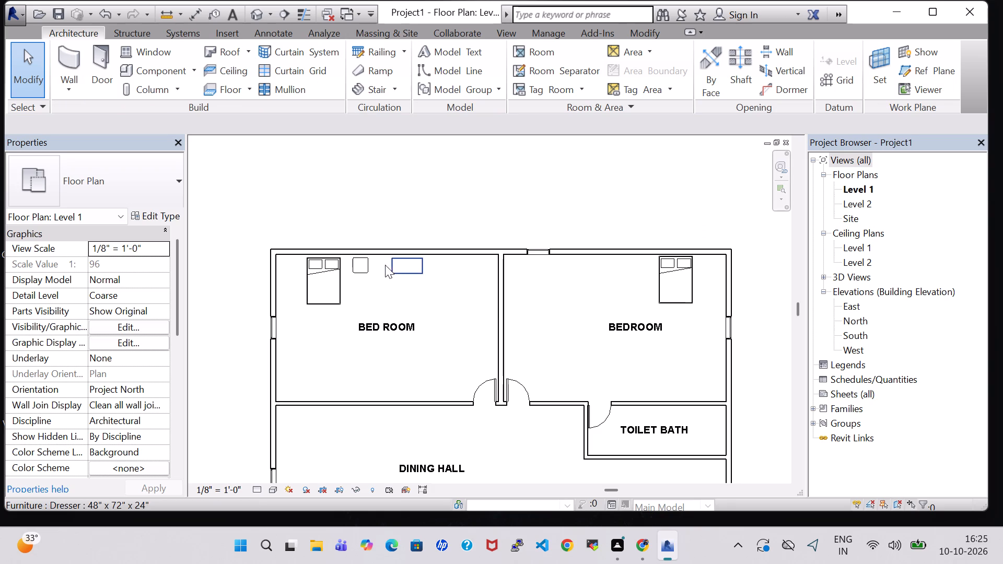
left_click(371, 264)
right_click(371, 264)
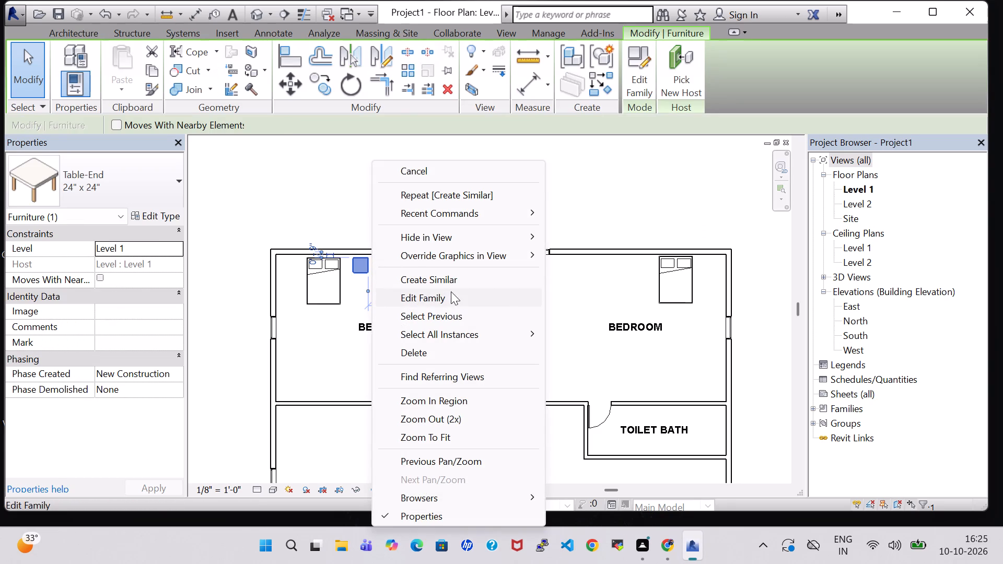
left_click(450, 279)
scroll(711, 266, "up", 5)
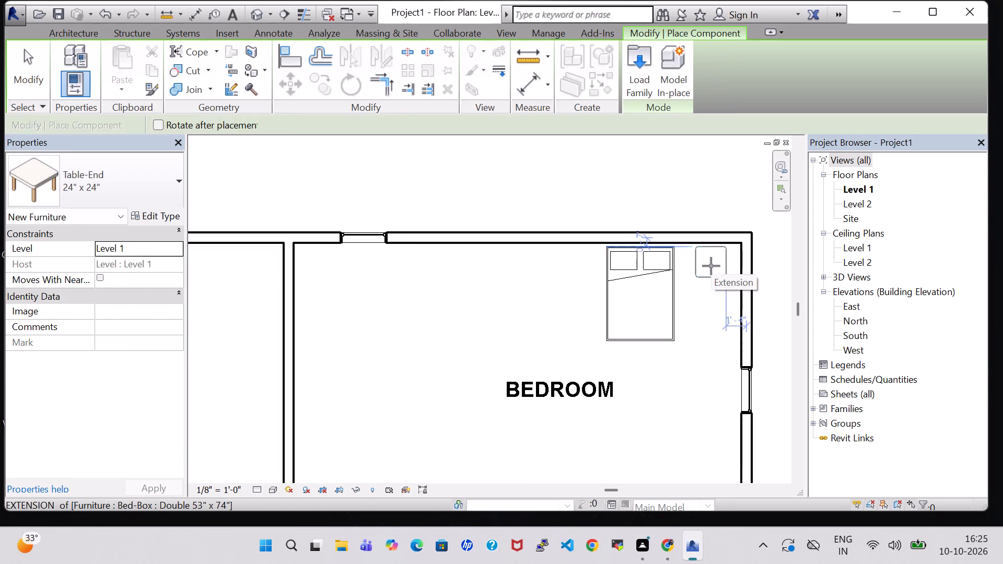
left_click(698, 268)
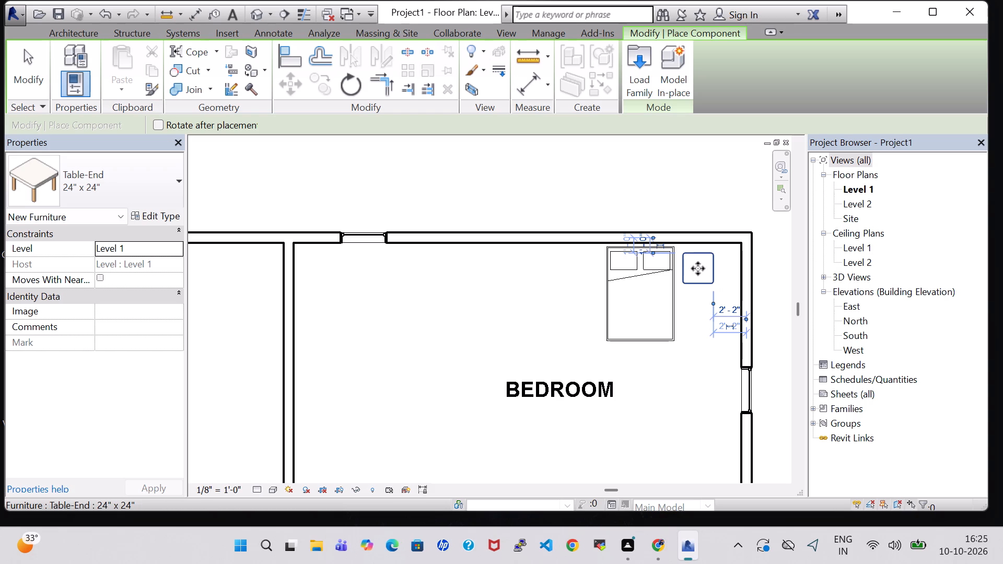
key("Escape")
key("Escape")
Place a matching Dresser 48" x 72" x 24" west of the BEDROOM's bed, about 10'-8" from the east wall.
scroll(698, 268, "down", 5)
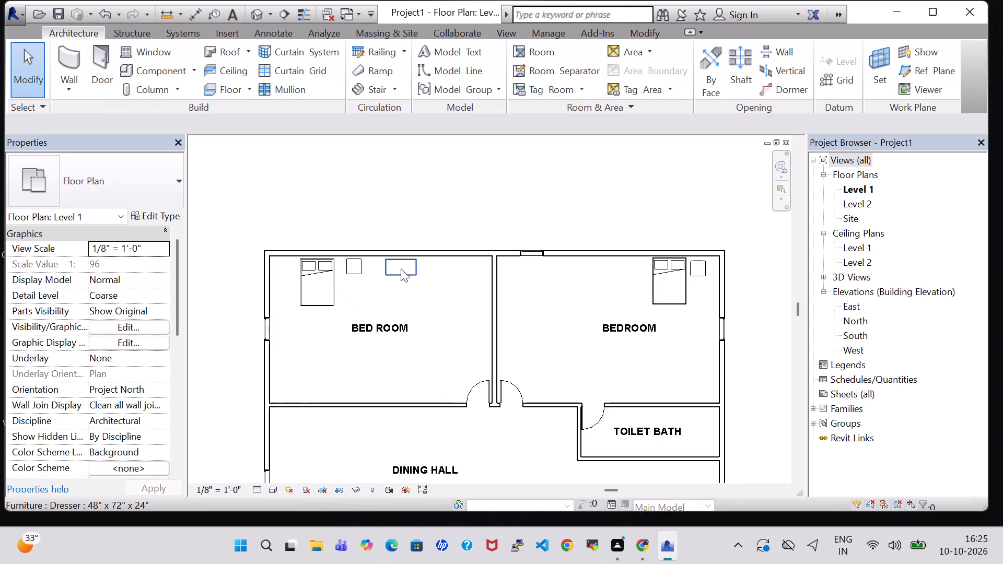
left_click(384, 267)
right_click(406, 266)
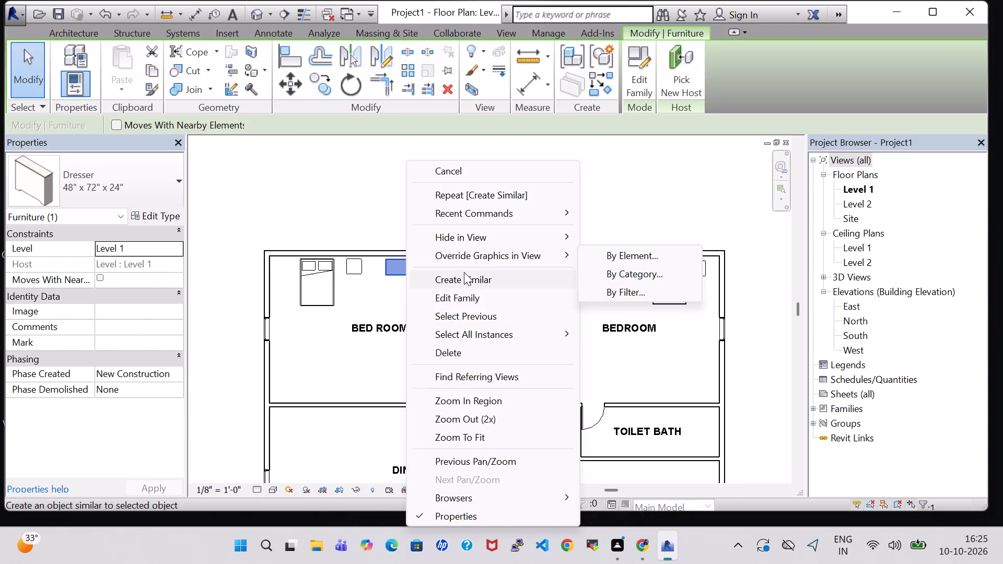
left_click(464, 272)
scroll(617, 268, "up", 4)
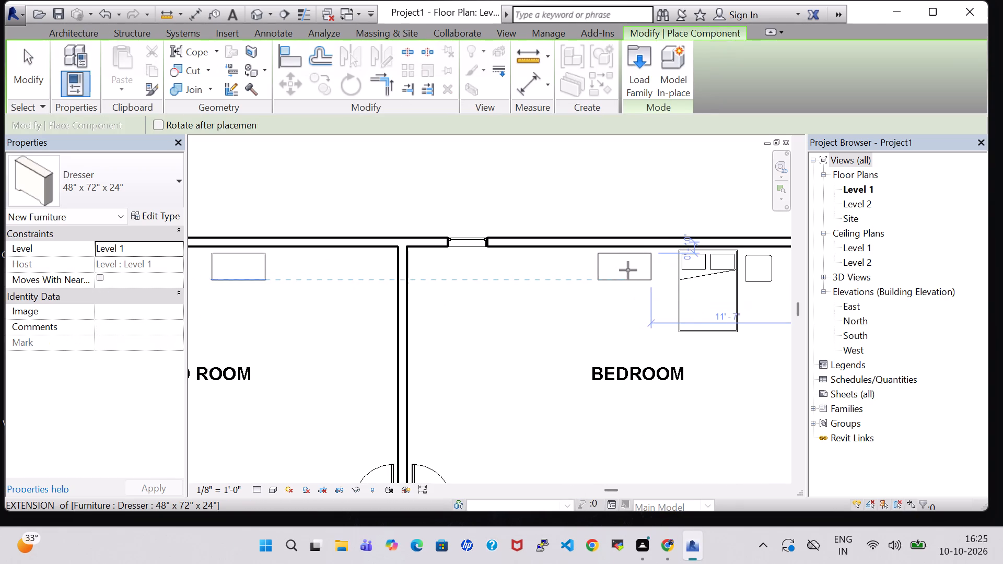
left_click(636, 270)
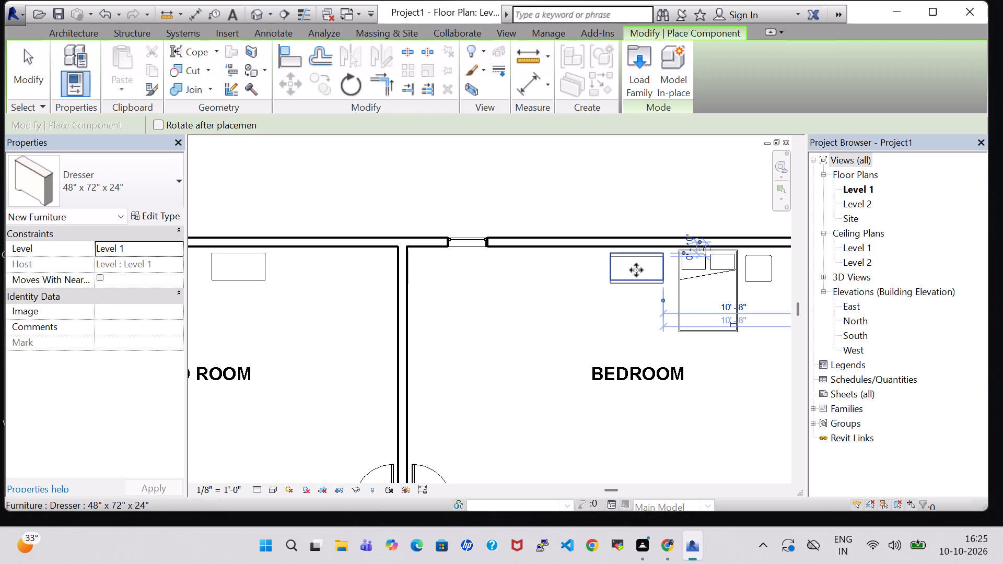
key("Escape")
key("Escape")
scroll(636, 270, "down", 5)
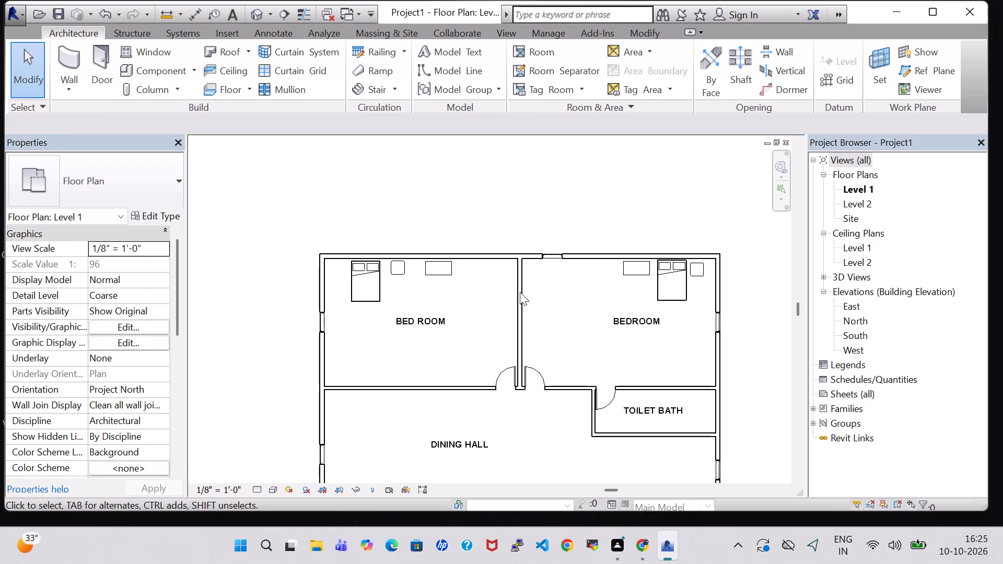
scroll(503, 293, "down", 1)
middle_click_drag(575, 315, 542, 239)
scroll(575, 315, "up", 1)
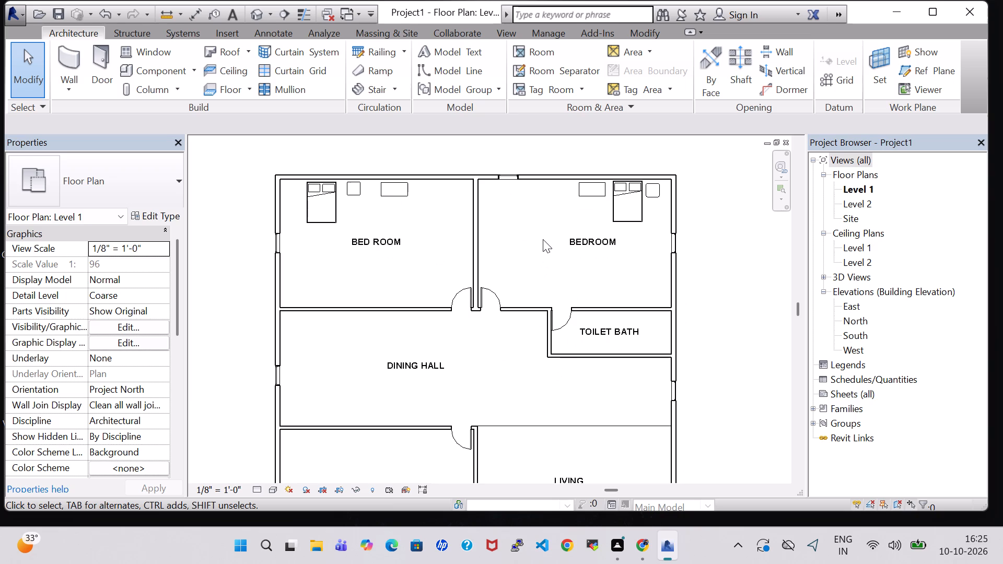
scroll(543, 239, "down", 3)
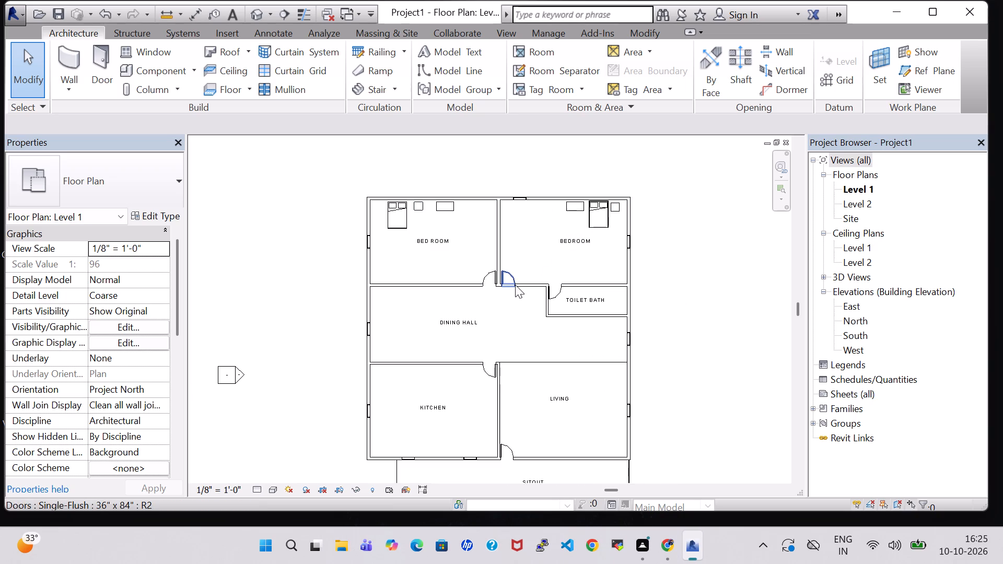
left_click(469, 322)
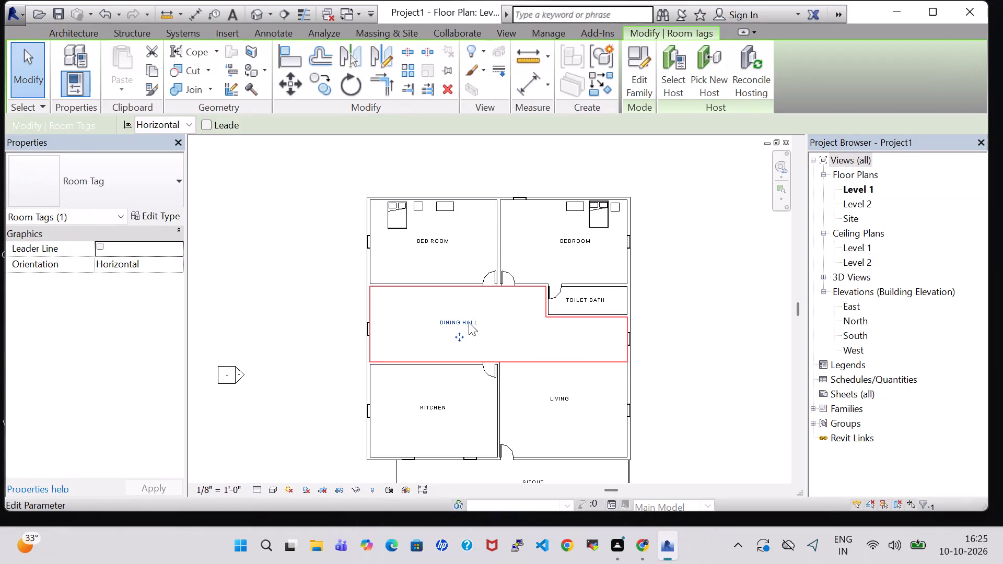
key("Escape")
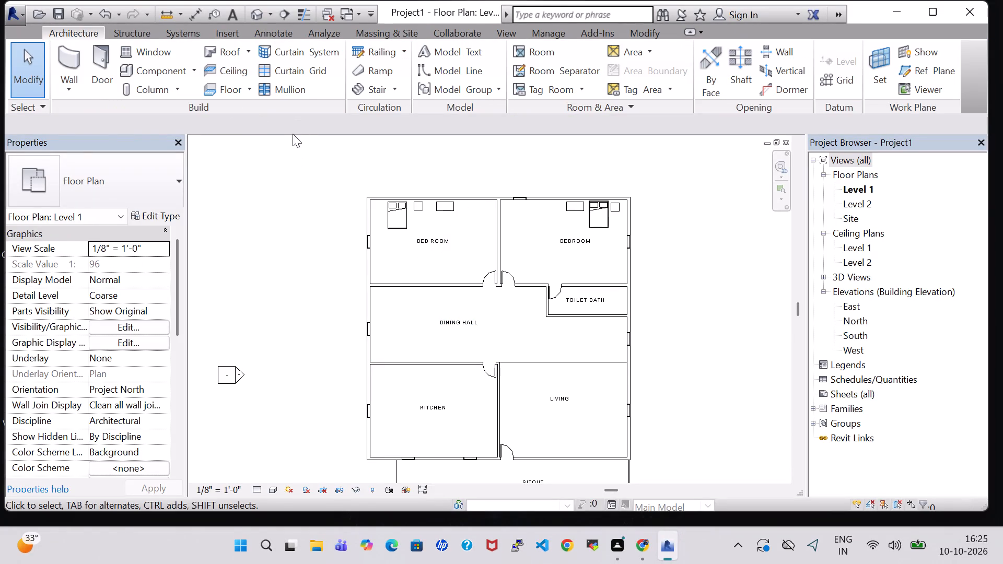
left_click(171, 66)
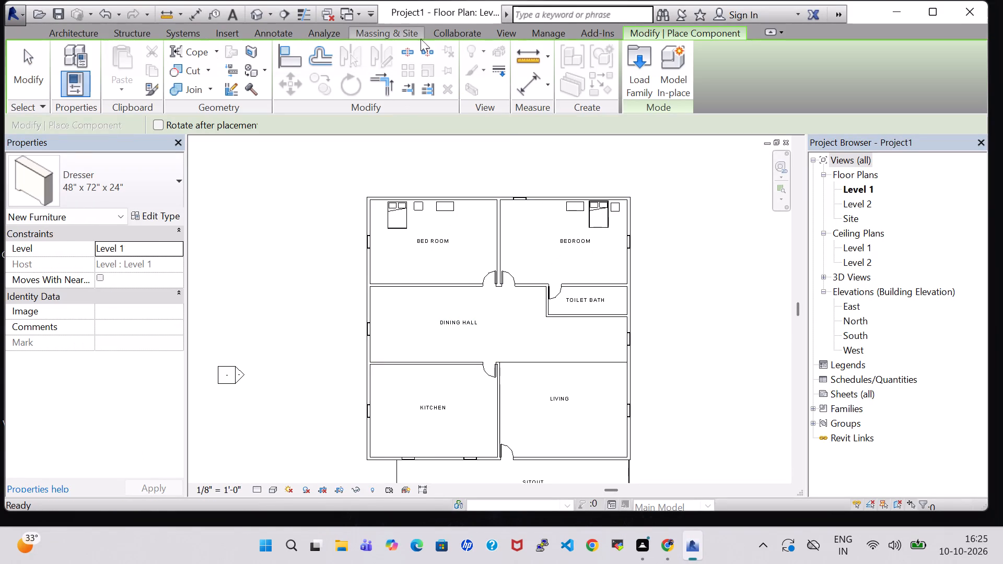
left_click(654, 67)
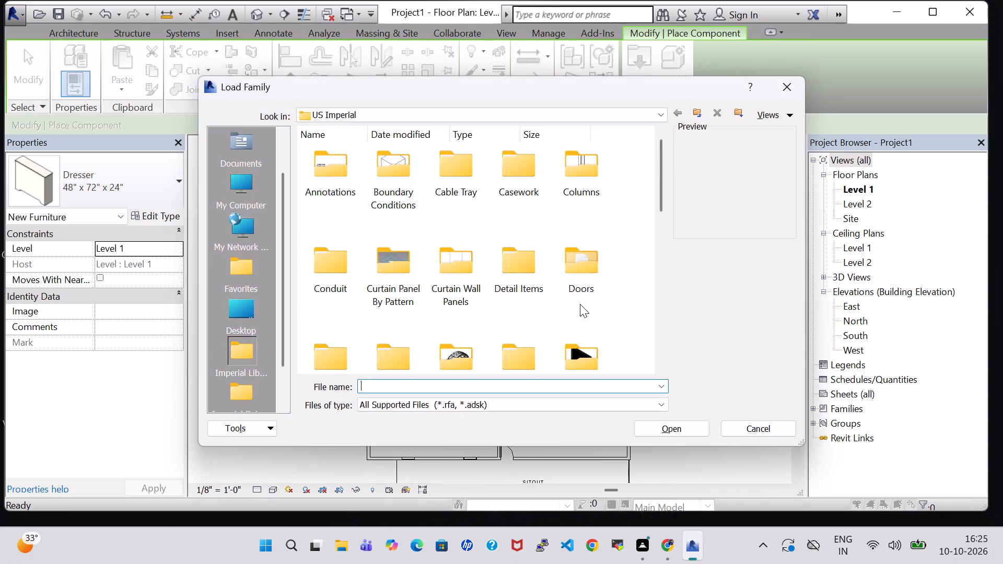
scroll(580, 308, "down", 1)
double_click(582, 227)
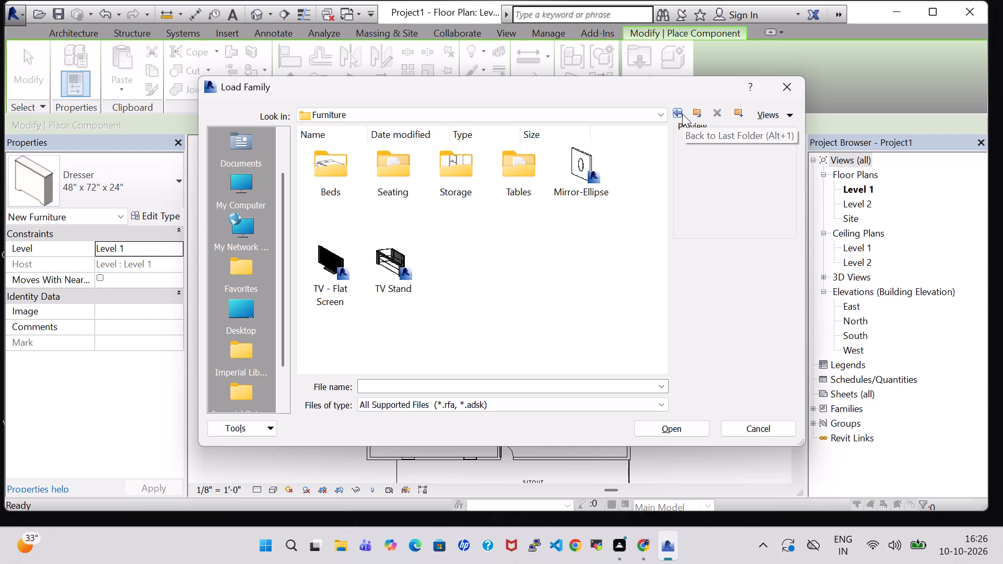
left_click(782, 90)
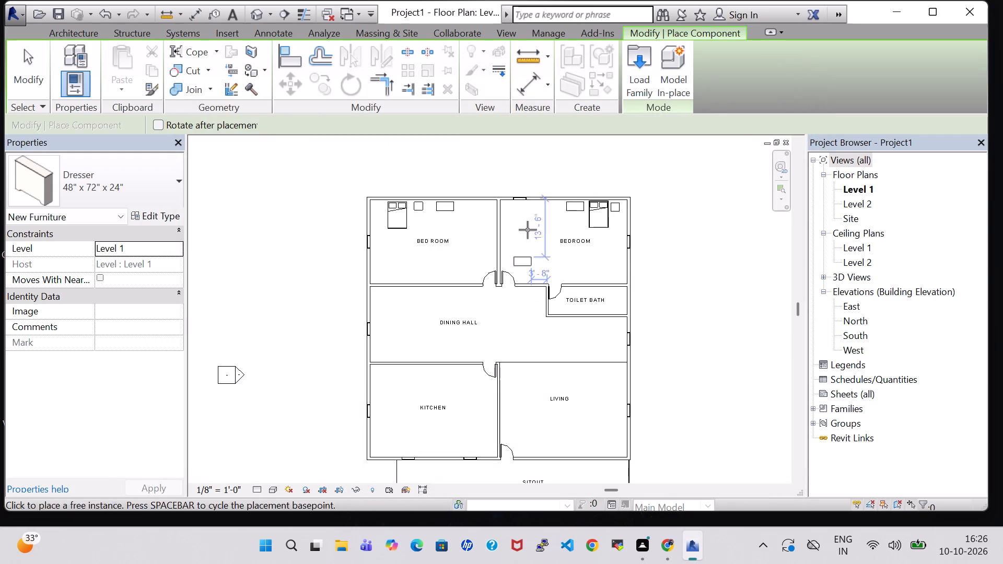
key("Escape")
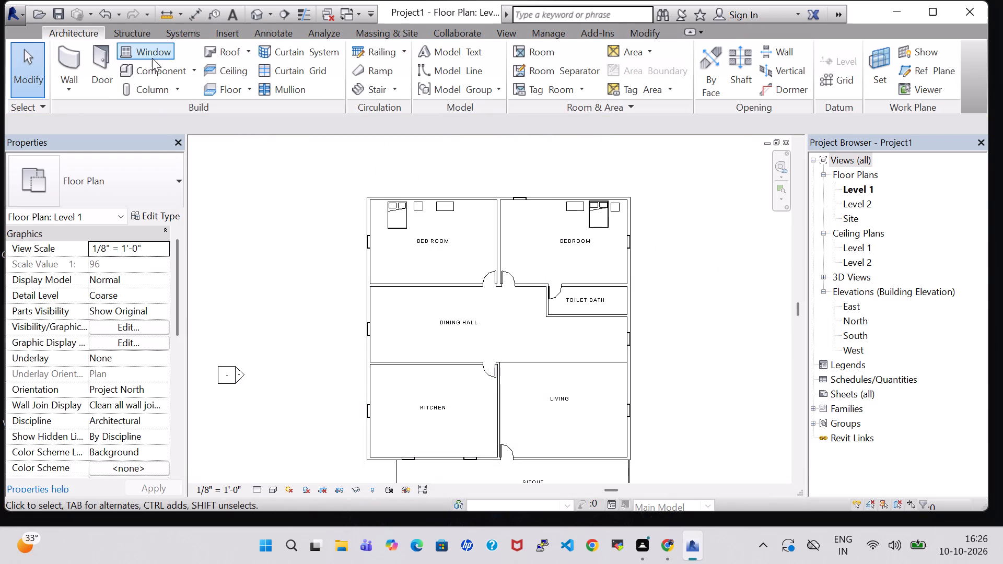
Load the Sink Vanity-Square family from the Sinks folder of the US Imperial library's architectural plumbing fixtures.
left_click(154, 72)
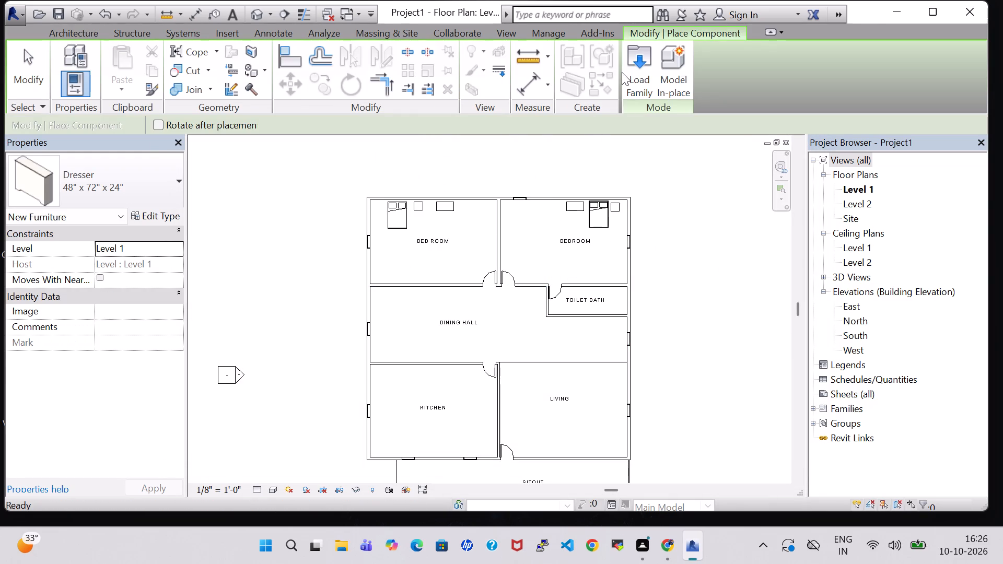
left_click(622, 72)
double_click(635, 73)
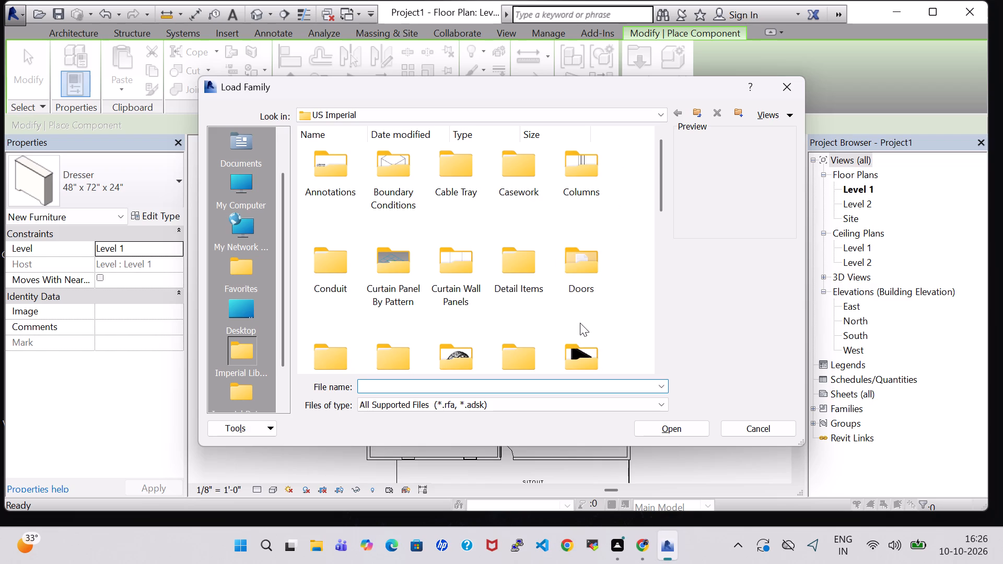
scroll(580, 323, "down", 1)
double_click(578, 244)
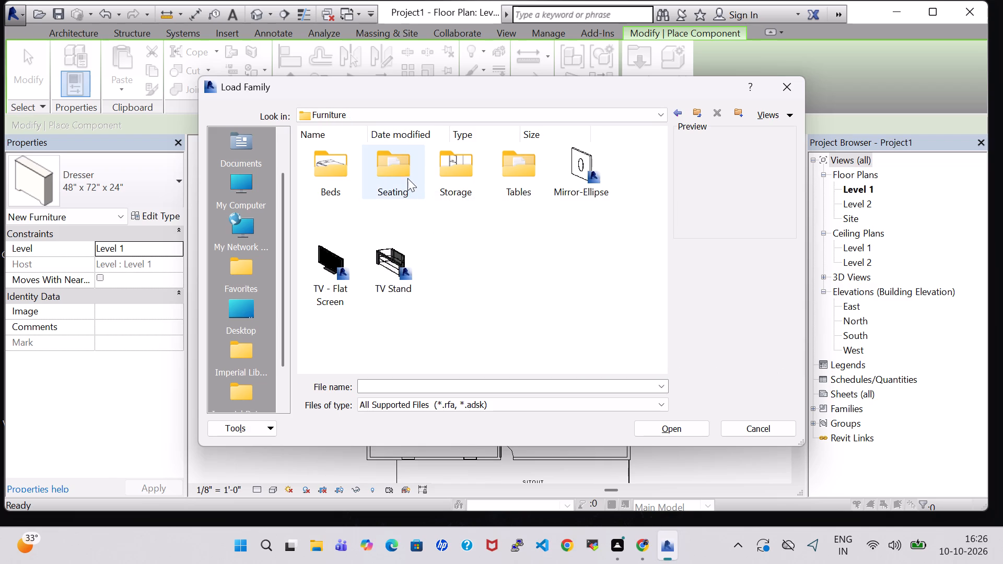
left_click(675, 110)
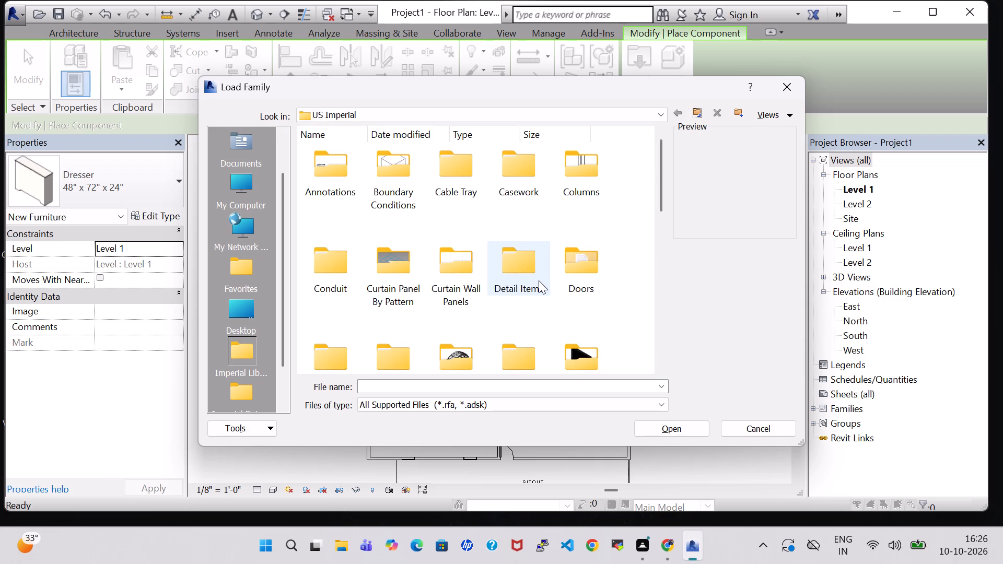
left_click(539, 280)
key("p")
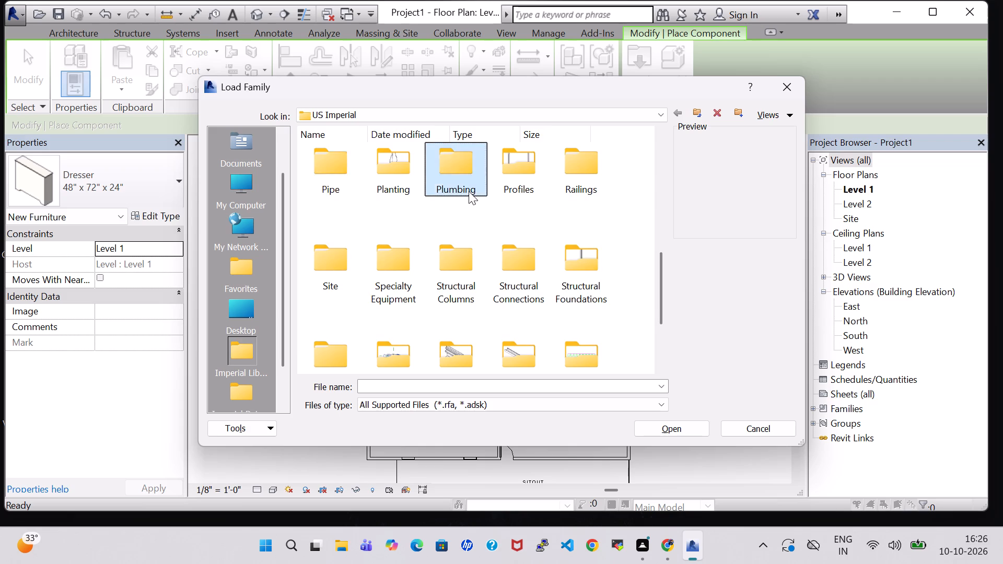
double_click(469, 191)
double_click(337, 189)
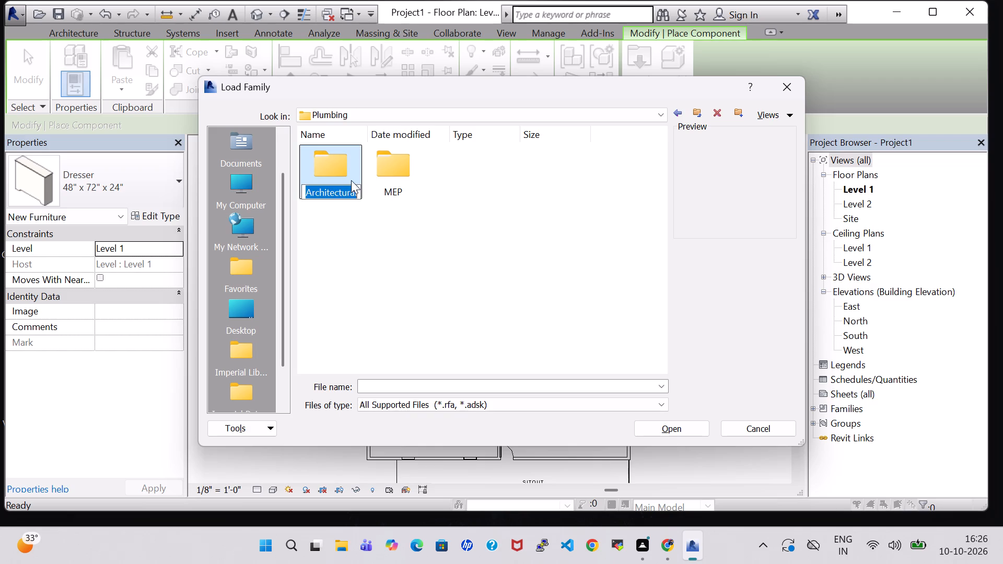
left_click(422, 240)
double_click(330, 174)
double_click(393, 184)
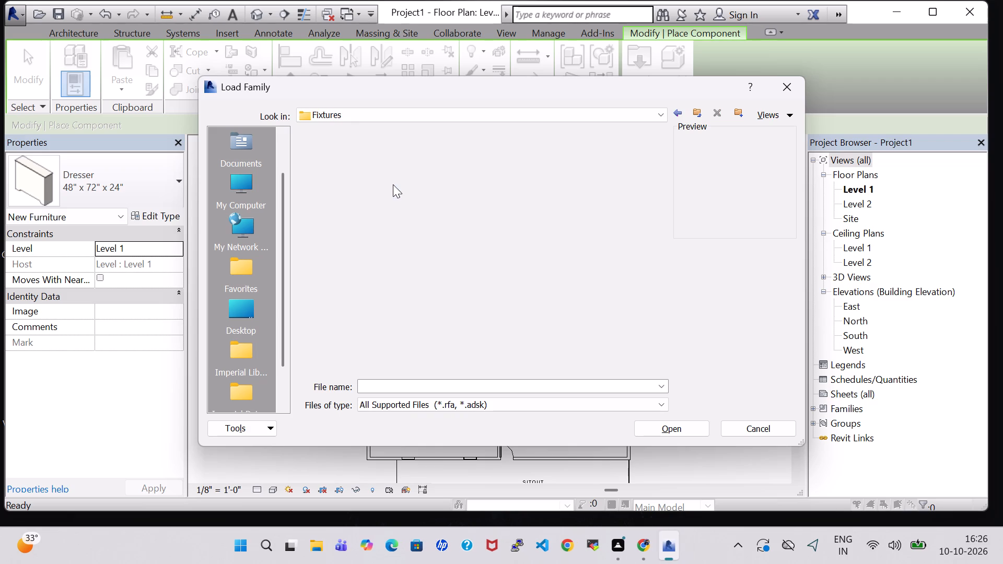
double_click(593, 187)
double_click(573, 157)
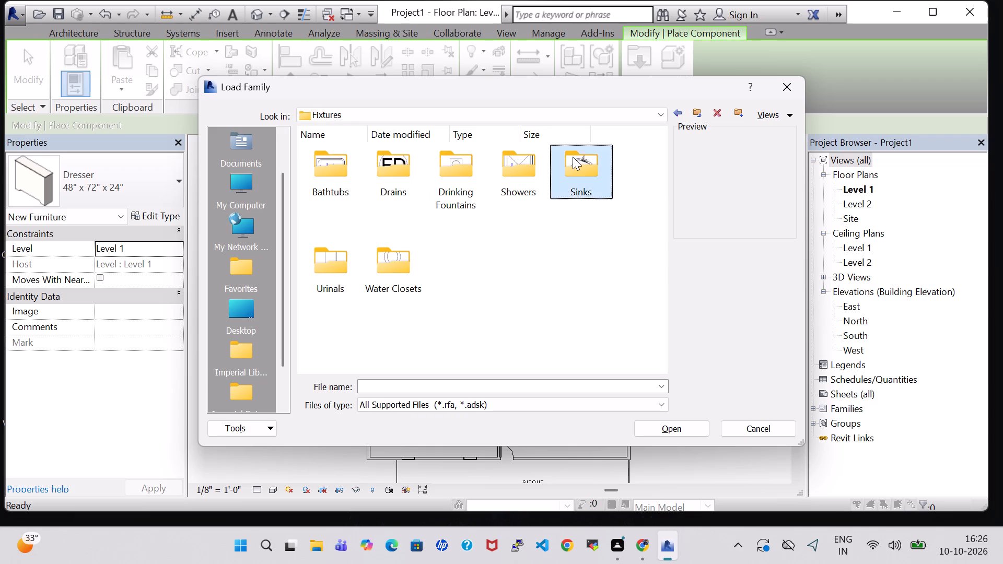
left_click(341, 252)
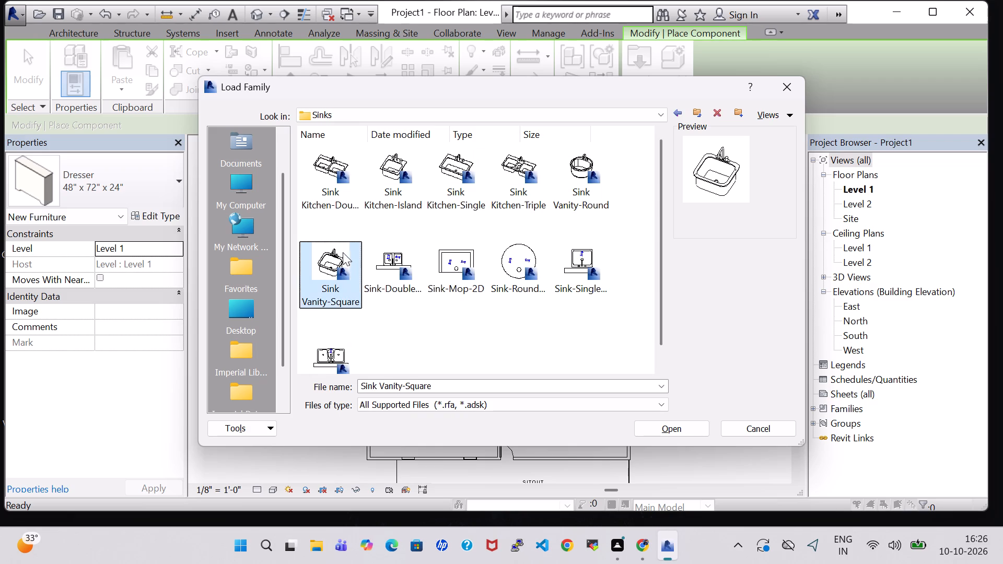
left_click(691, 433)
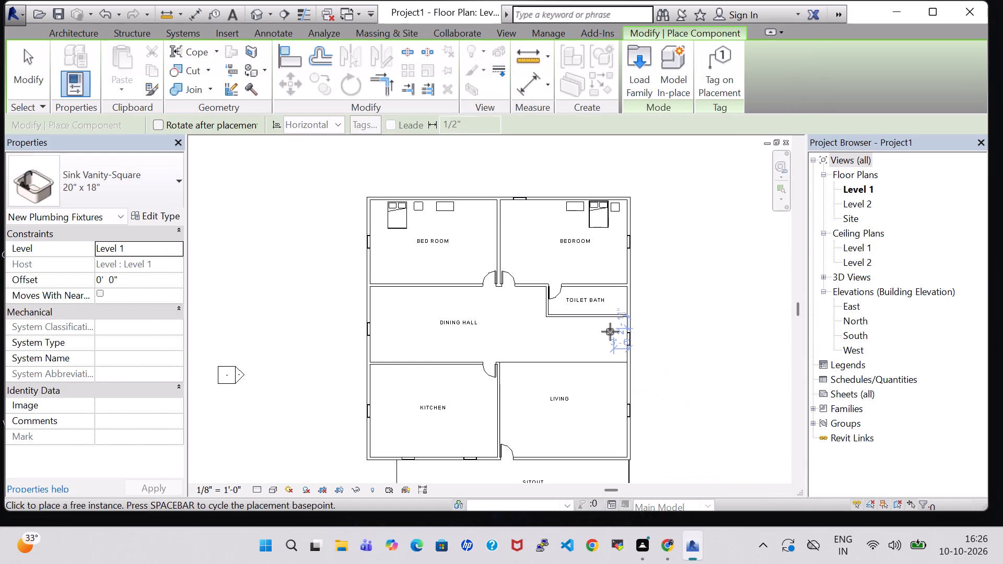
Place the Sink Vanity-Square 20" x 18" against TOILET BATH's north wall just east of the door, about 12'-4" from the east wall.
scroll(610, 325, "up", 7)
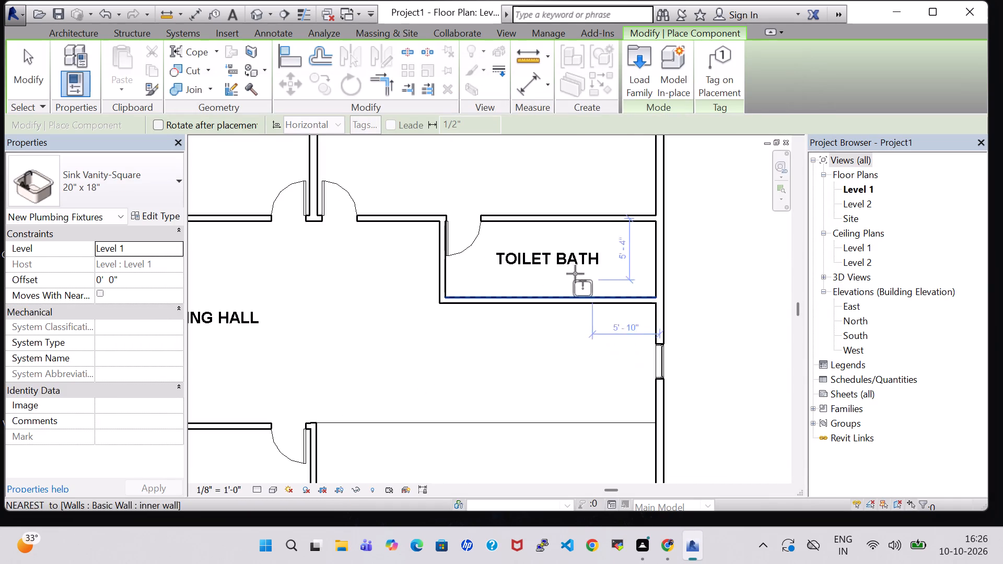
scroll(503, 232, "up", 7)
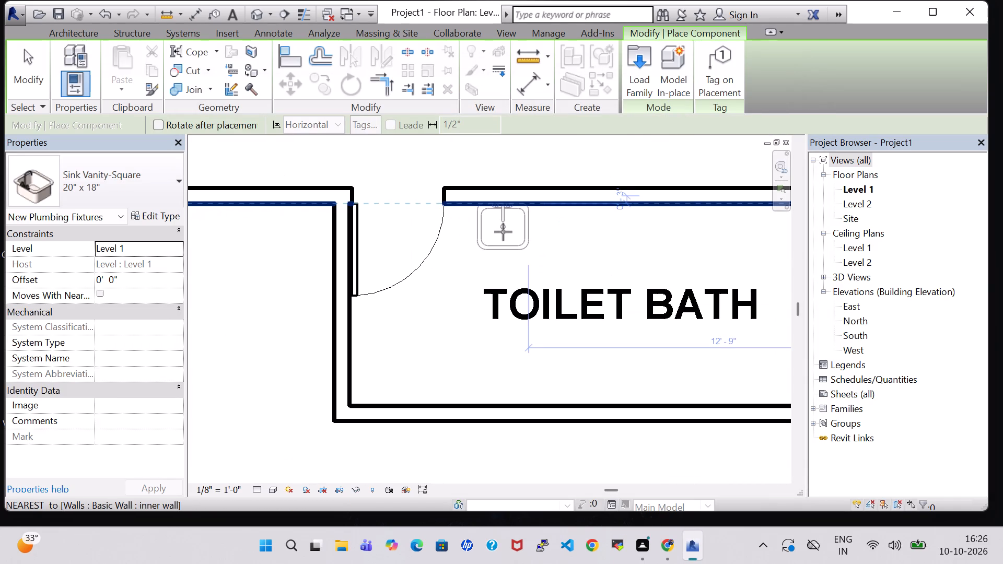
left_click(516, 232)
key("Escape")
key("Escape")
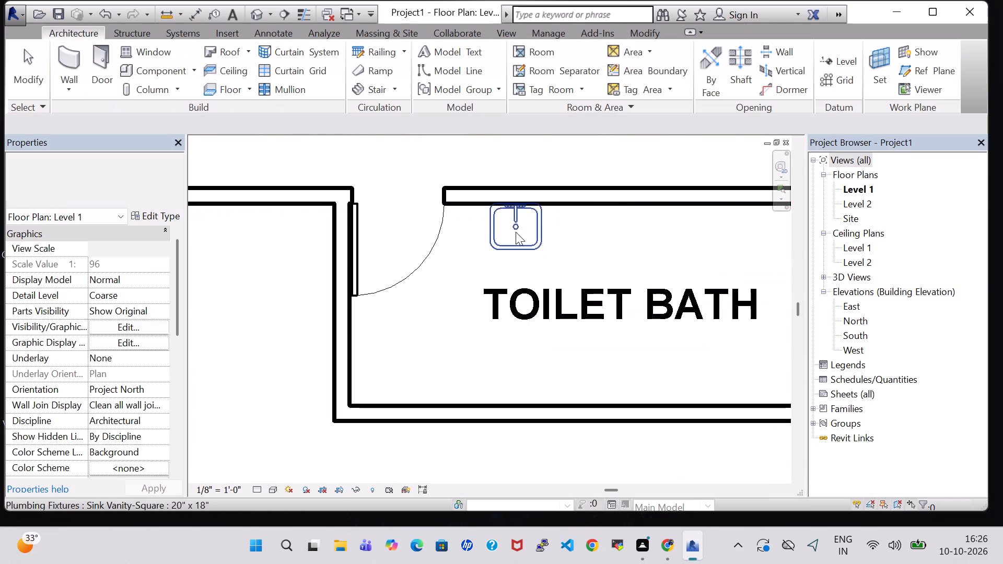
Load the Toilet-Domestic-3D family from the Water Closets folder of the US Imperial library's architectural plumbing fixtures.
scroll(562, 262, "down", 7)
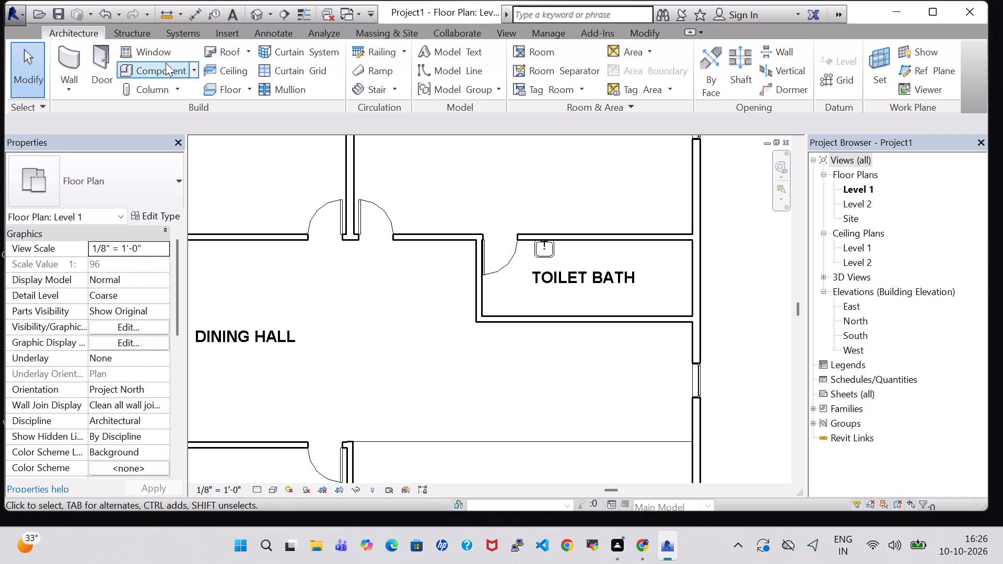
left_click(166, 63)
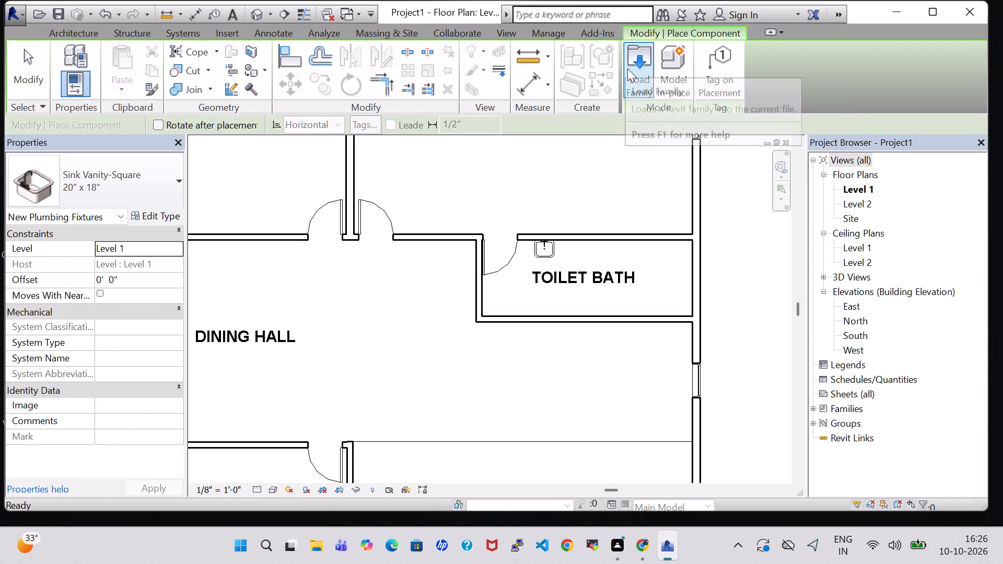
left_click(627, 68)
scroll(573, 328, "down", 2)
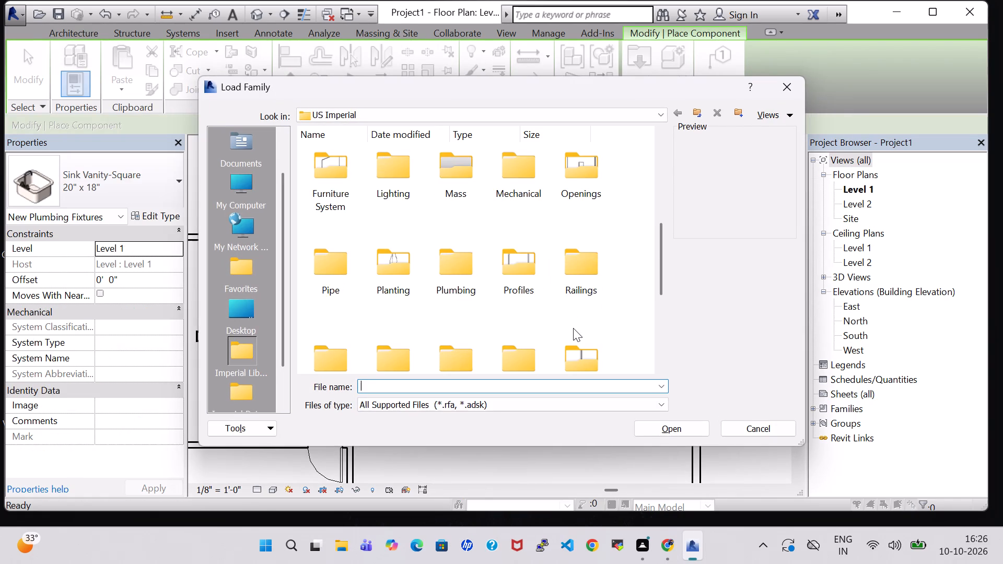
scroll(573, 316, "up", 1)
left_click(564, 236)
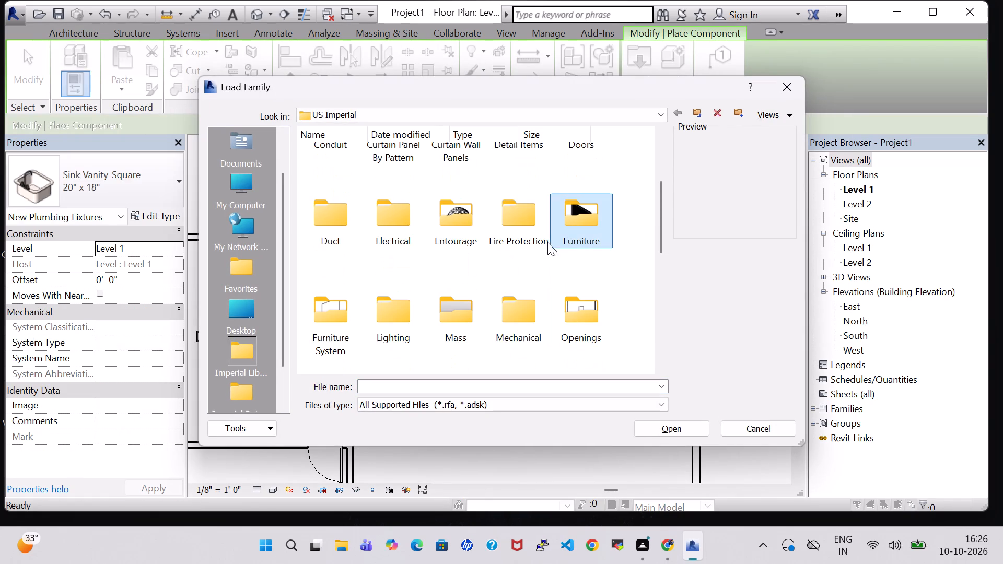
key("p")
double_click(462, 184)
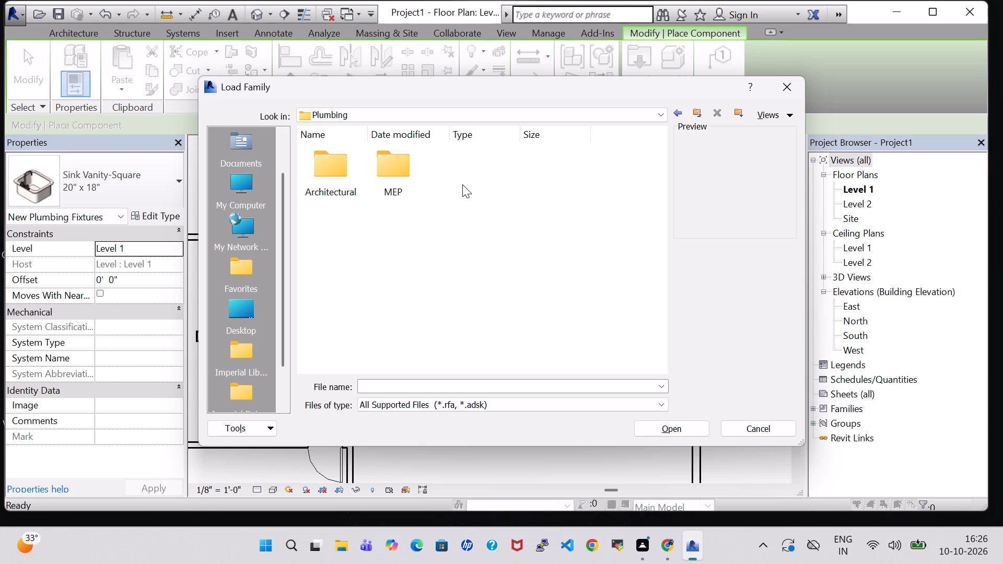
double_click(356, 171)
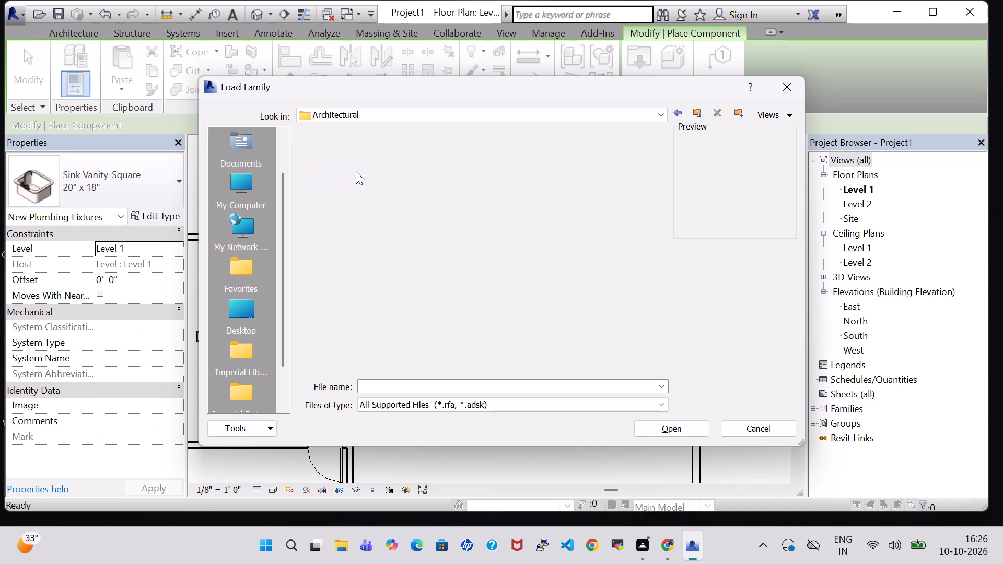
double_click(390, 182)
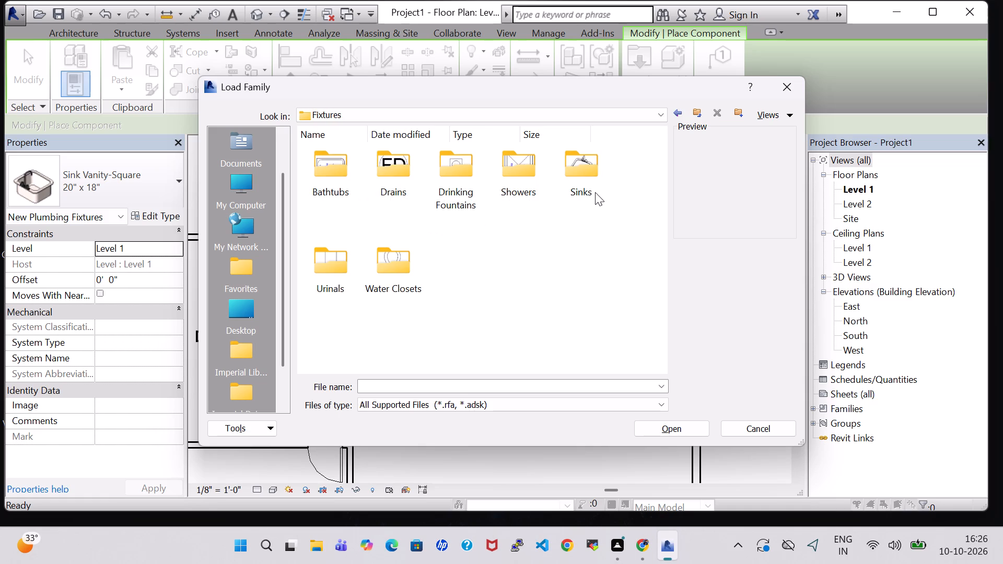
double_click(392, 257)
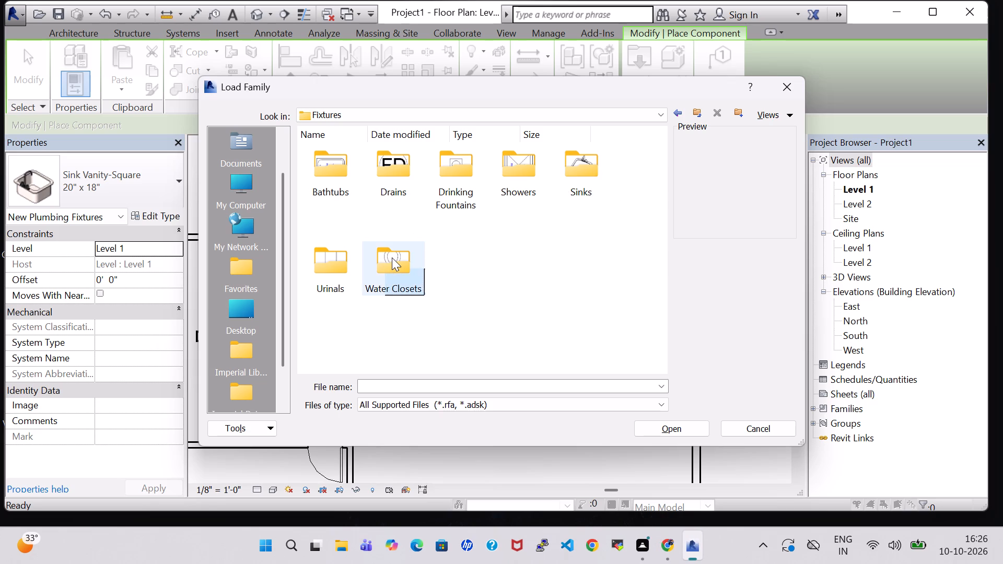
left_click(512, 154)
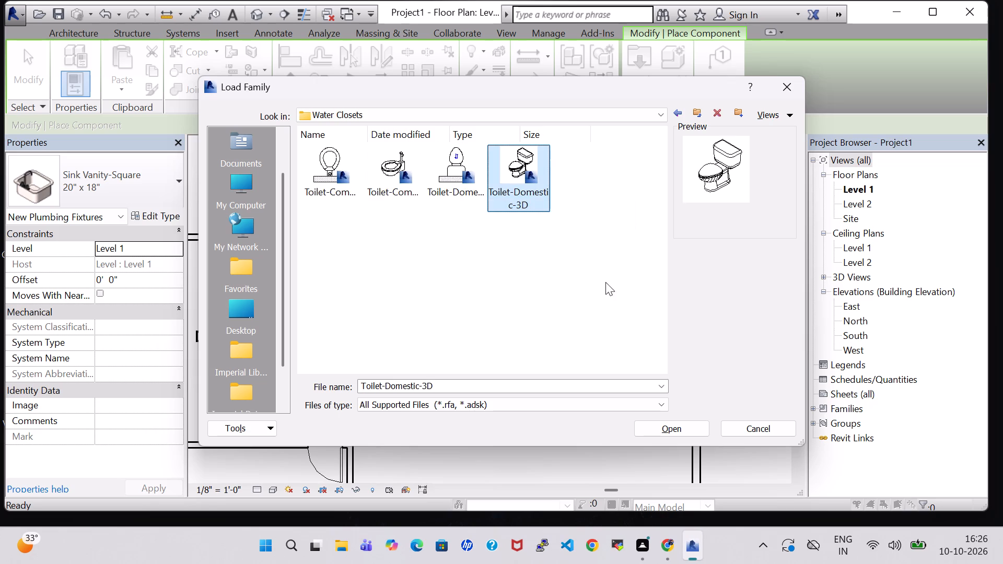
left_click(682, 423)
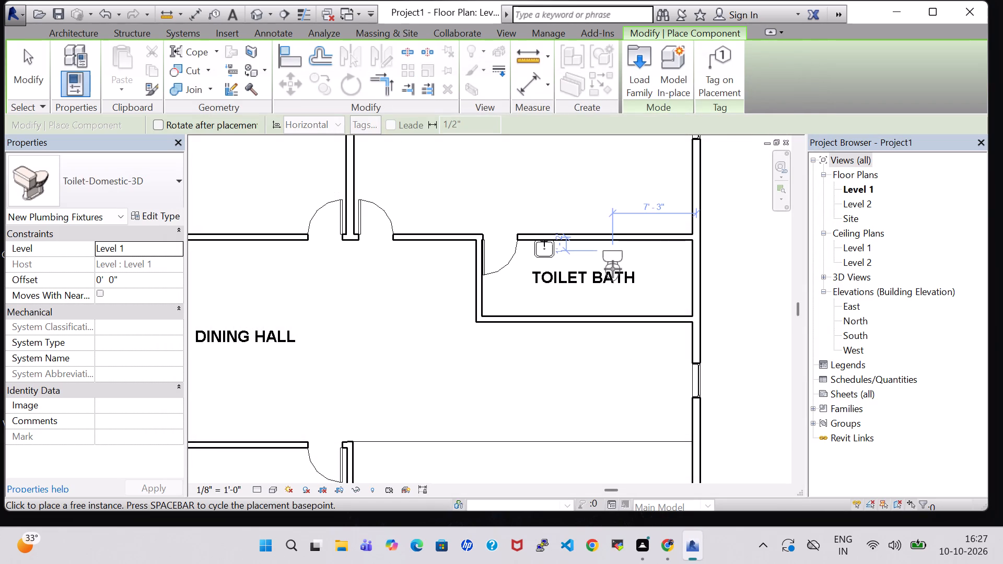
Place the Toilet-Domestic-3D against TOILET BATH's north wall, just east of the sink.
scroll(613, 269, "up", 5)
left_click(549, 253)
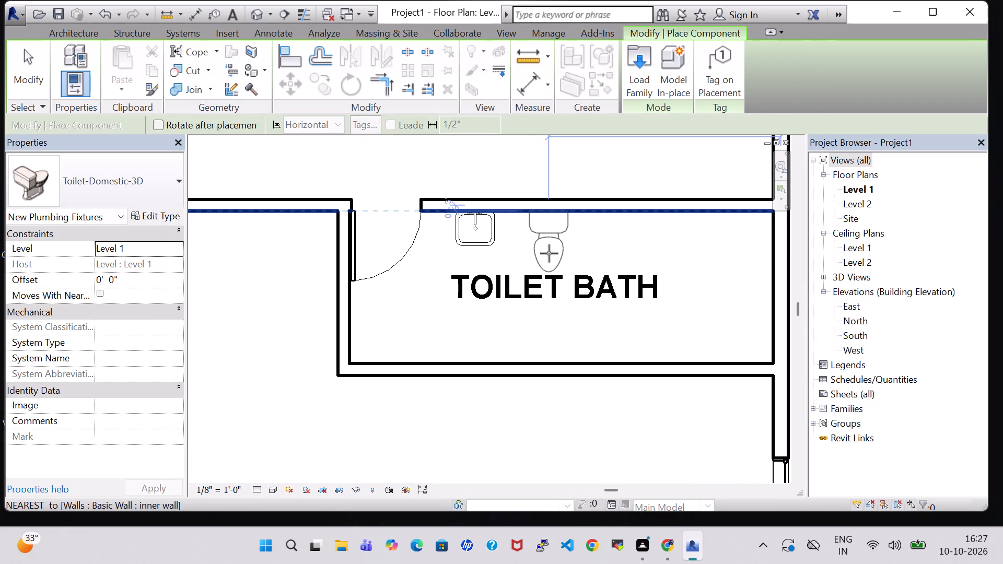
key("Escape")
key("Escape")
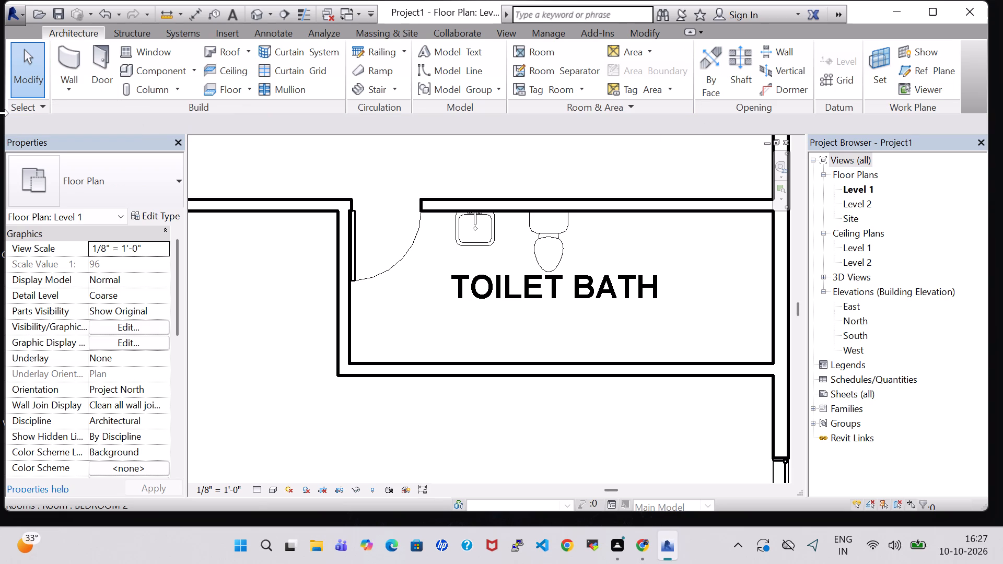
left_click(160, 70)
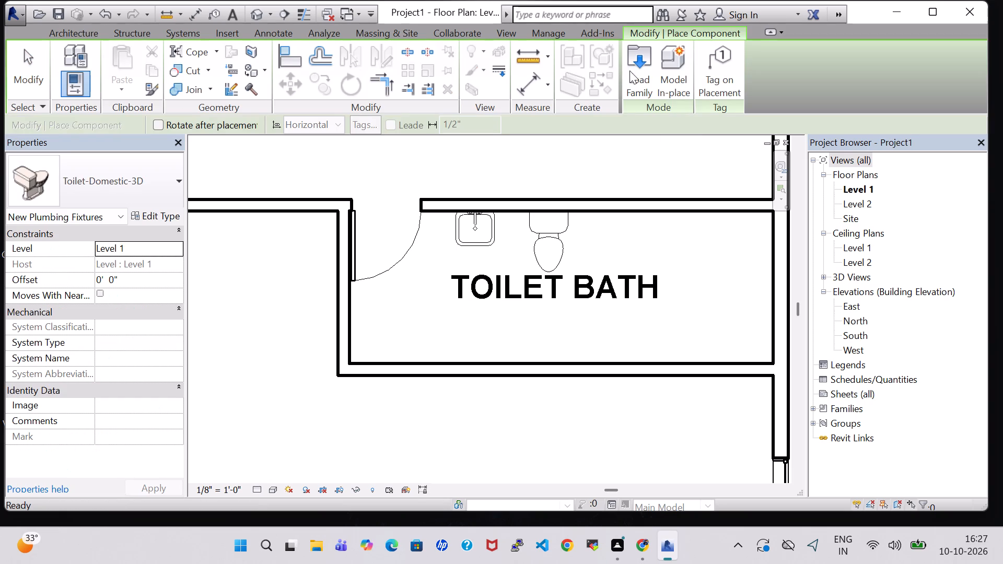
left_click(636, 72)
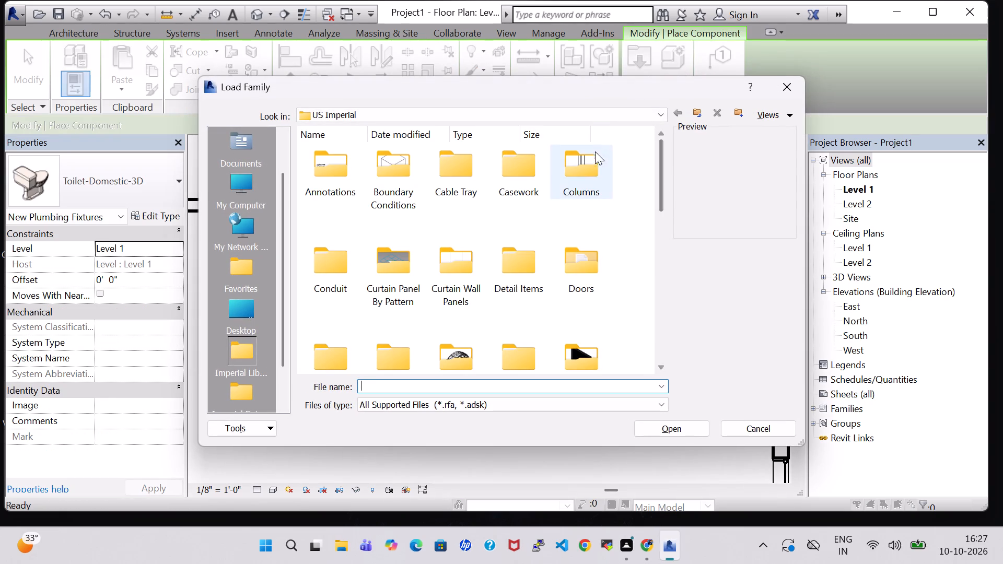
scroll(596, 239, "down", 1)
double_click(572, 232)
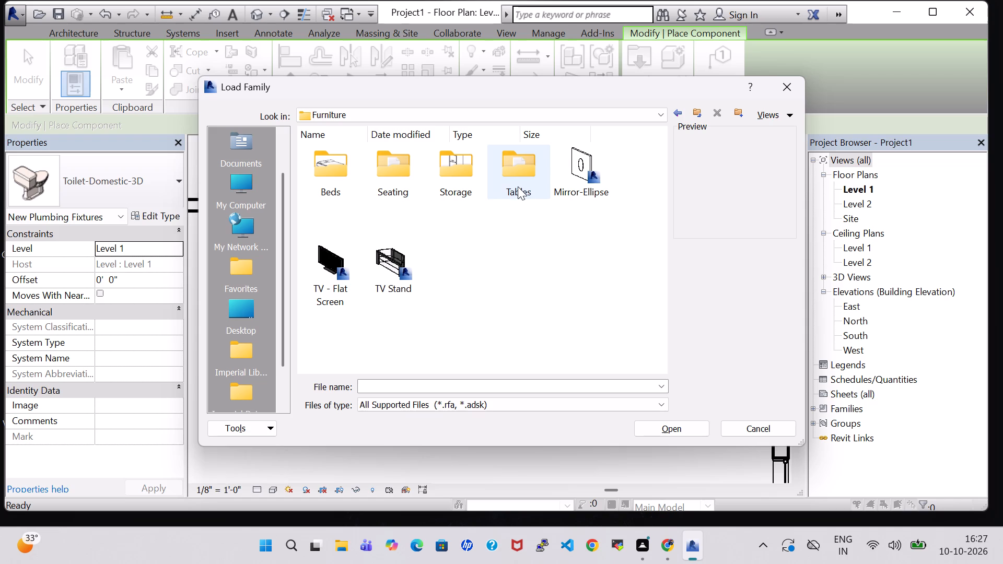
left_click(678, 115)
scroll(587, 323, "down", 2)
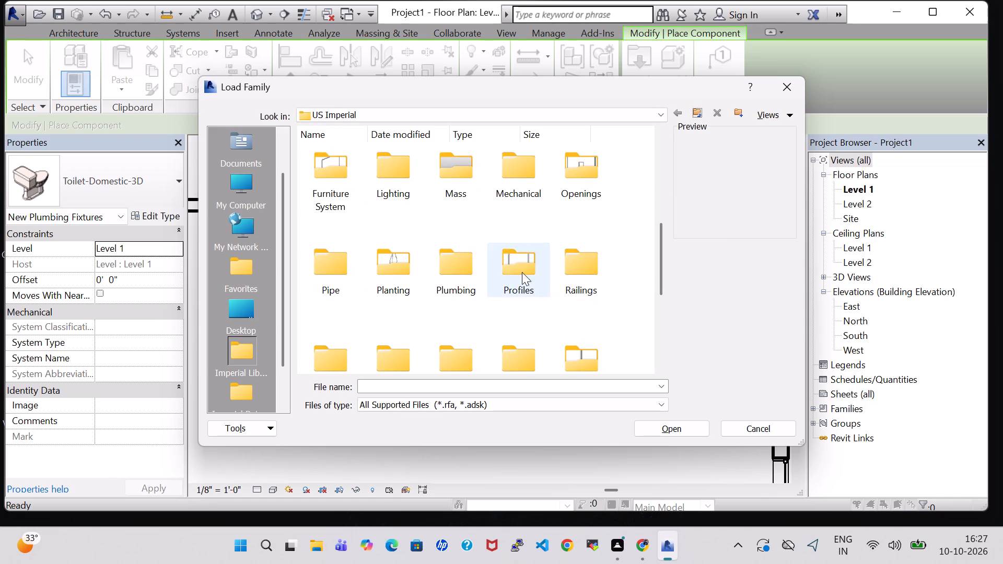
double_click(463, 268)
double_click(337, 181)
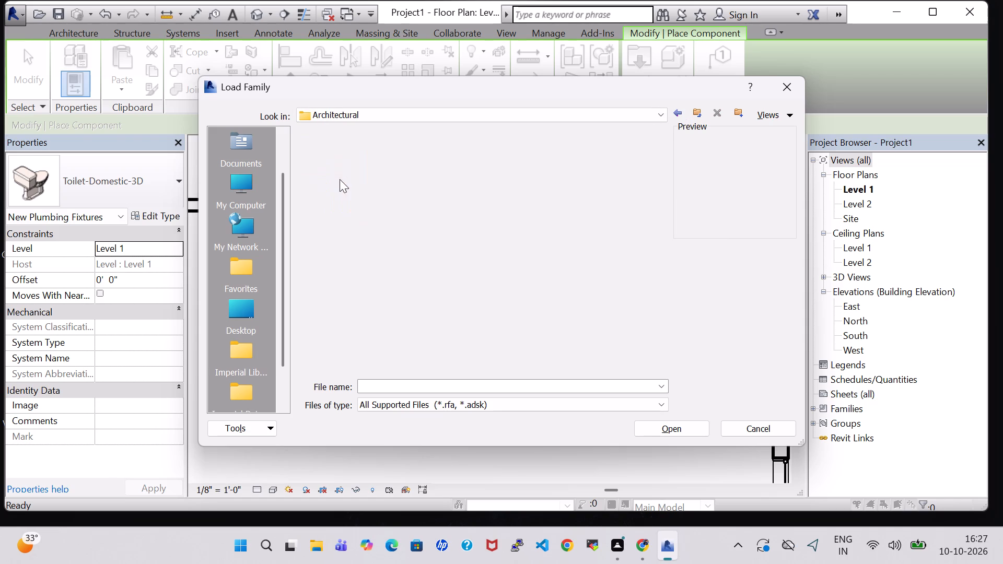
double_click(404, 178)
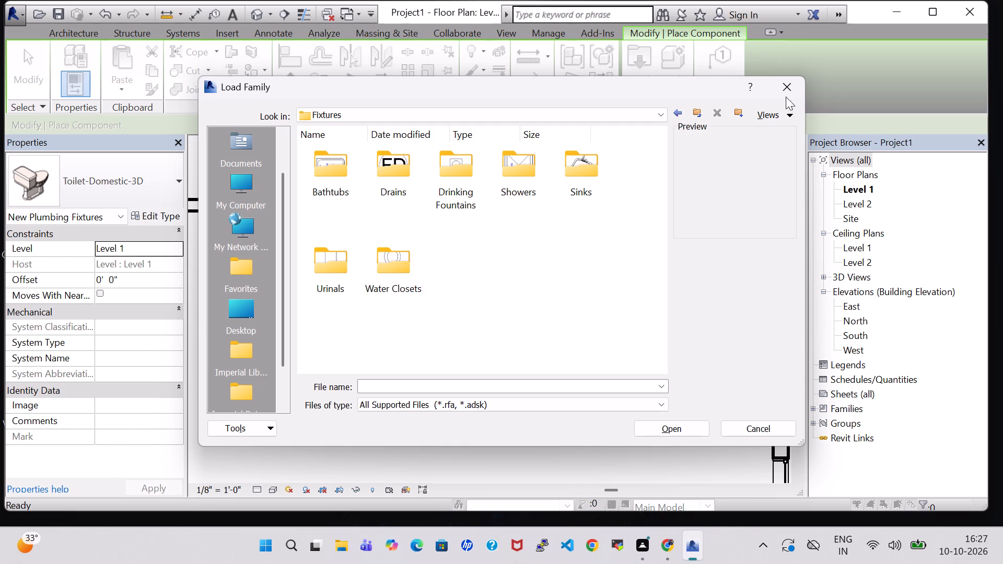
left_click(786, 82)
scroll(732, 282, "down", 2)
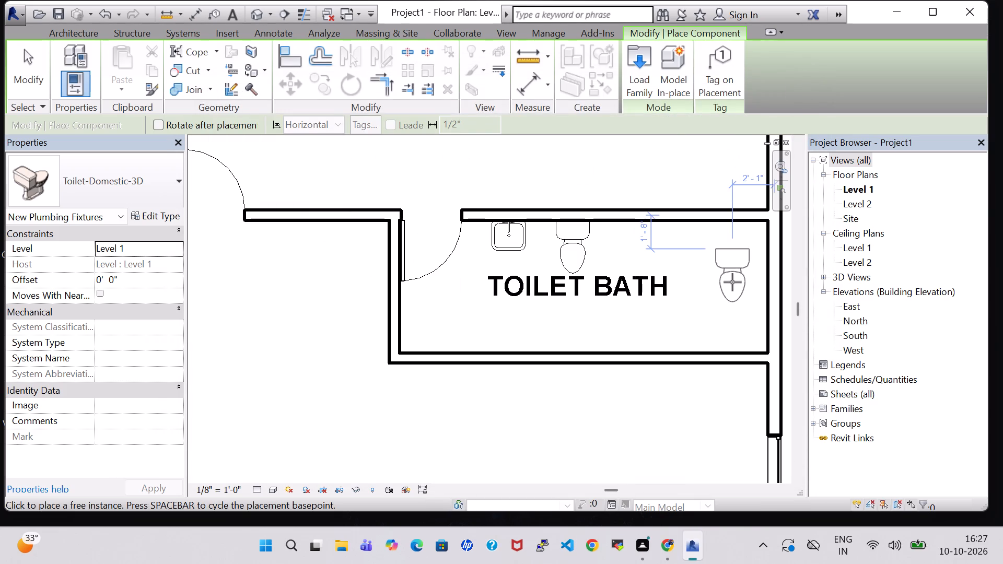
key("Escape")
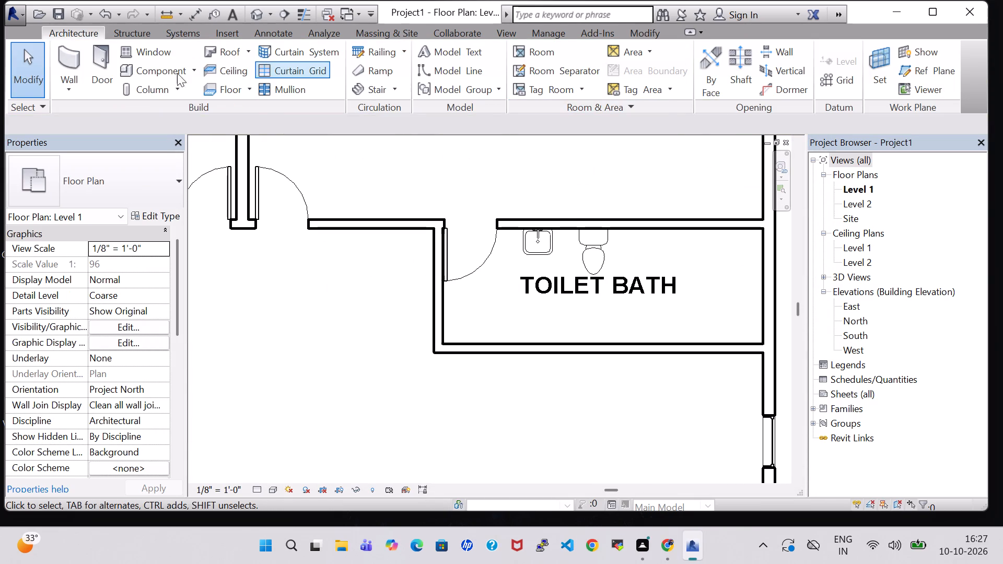
Load the Tub-Free Standing-3D family from the Bathtubs folder of the US Imperial library's architectural plumbing fixtures.
left_click(142, 73)
left_click(650, 64)
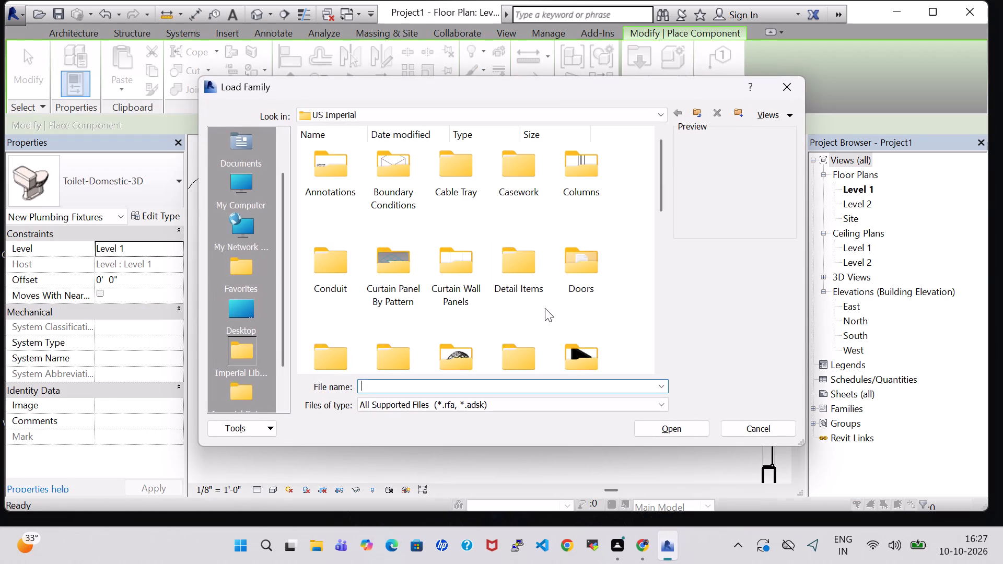
scroll(545, 308, "down", 1)
left_click(527, 224)
key("p")
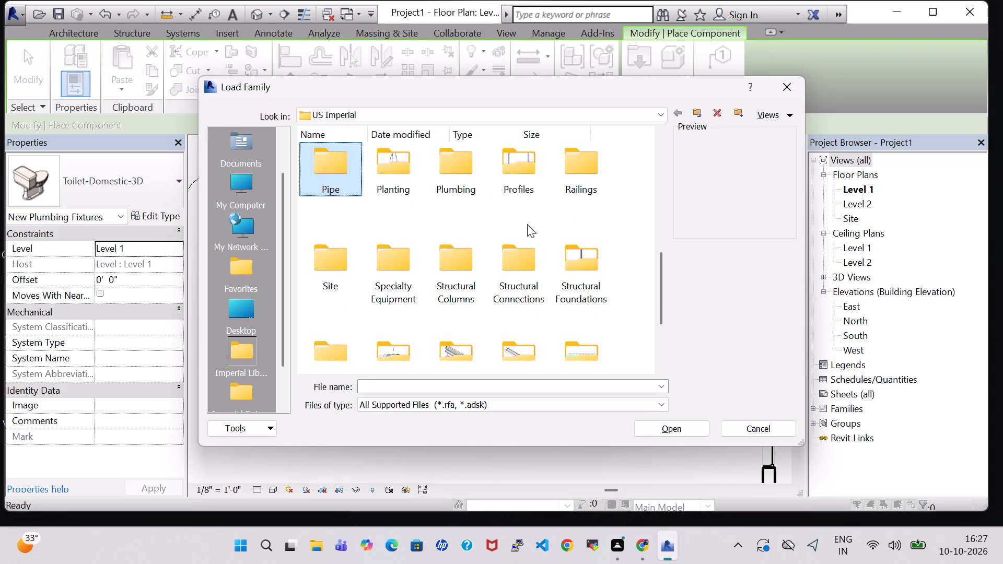
double_click(472, 191)
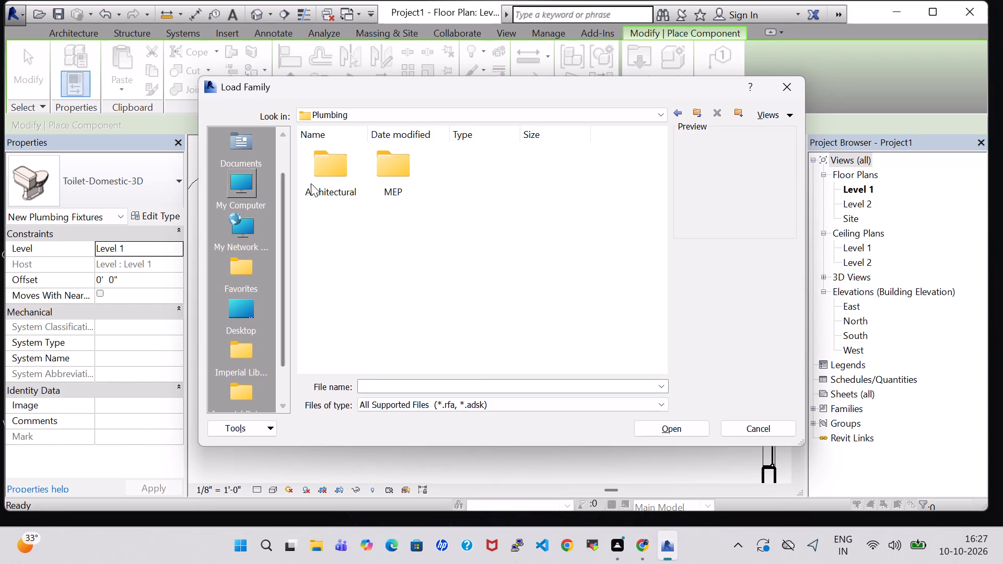
double_click(346, 192)
double_click(379, 180)
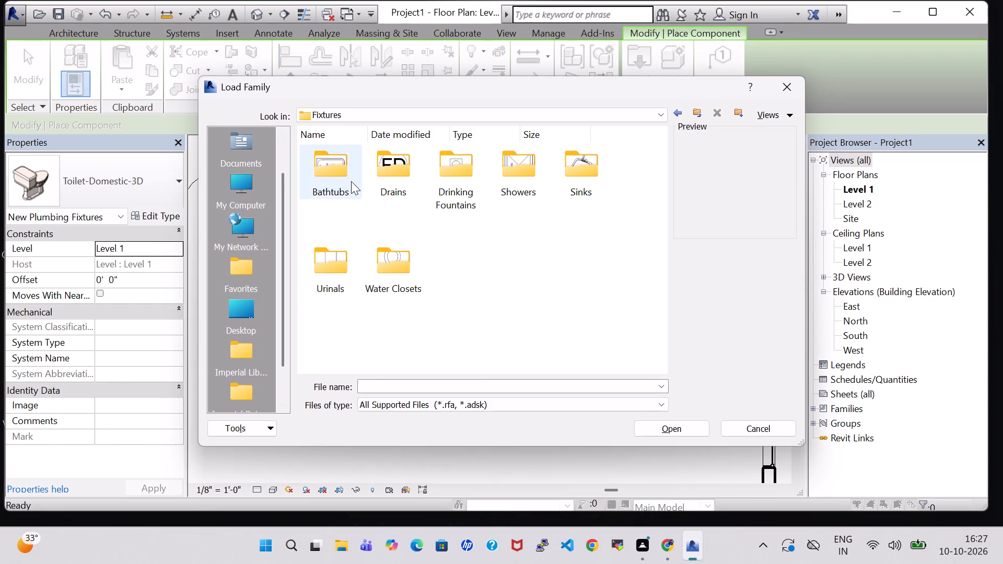
double_click(351, 181)
left_click(385, 164)
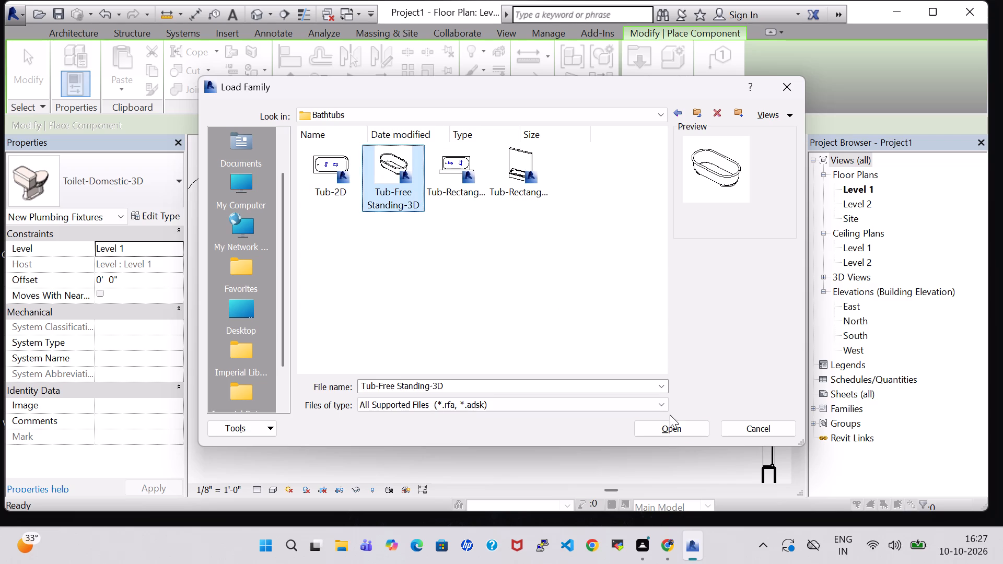
left_click(682, 427)
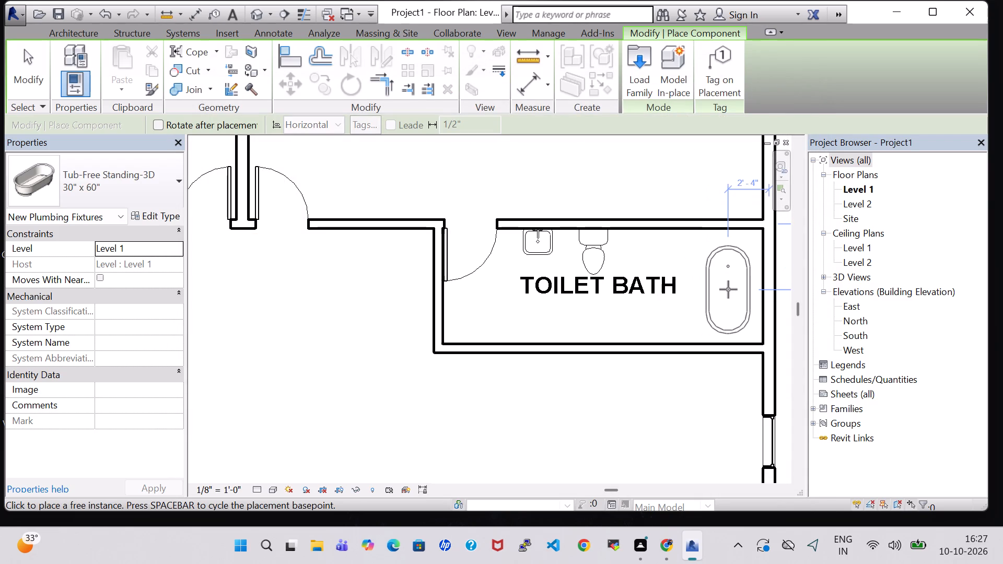
Place the Tub-Free Standing-3D 30" x 60" lengthwise along TOILET BATH's east wall, midway between the north and south walls.
scroll(728, 289, "up", 3)
left_click(739, 289)
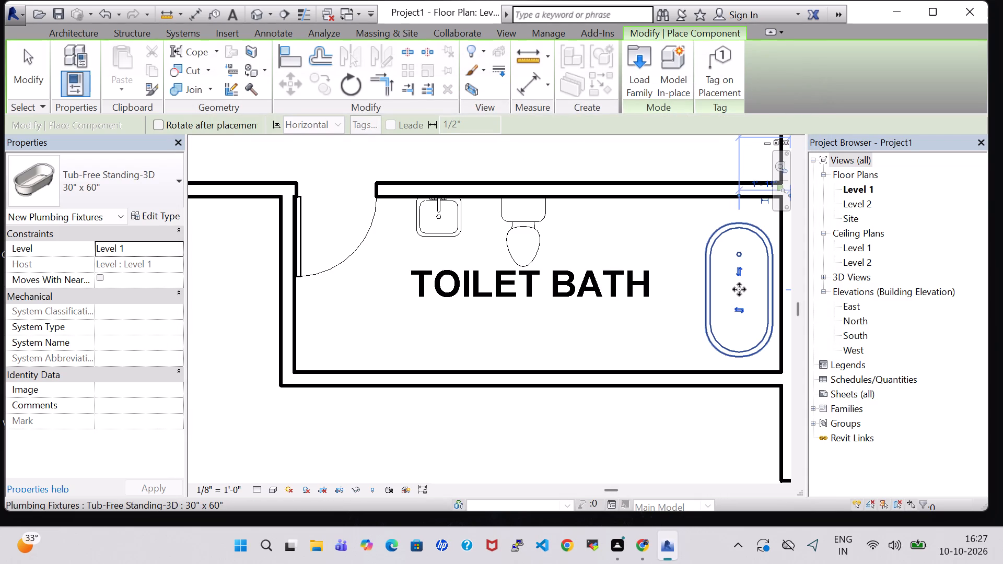
key("Escape")
key("Escape")
Set the offset of TOILET BATH's Sink Vanity-Square to 3' 0" above Level 1.
scroll(739, 289, "down", 9)
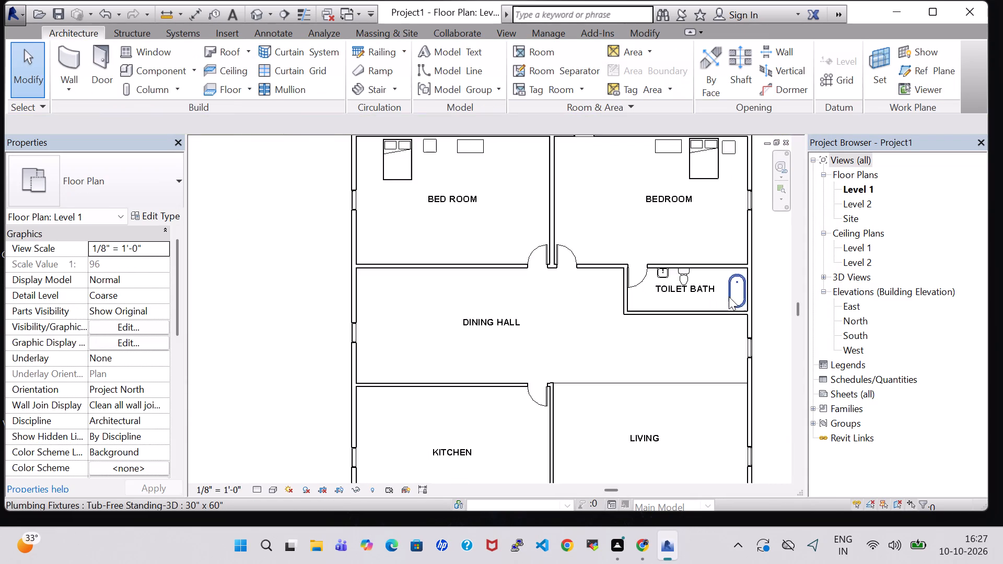
scroll(729, 297, "down", 2)
middle_click_drag(676, 304, 656, 175)
scroll(668, 299, "up", 1)
middle_click_drag(668, 299, 691, 385)
scroll(691, 385, "down", 2)
scroll(698, 333, "up", 3)
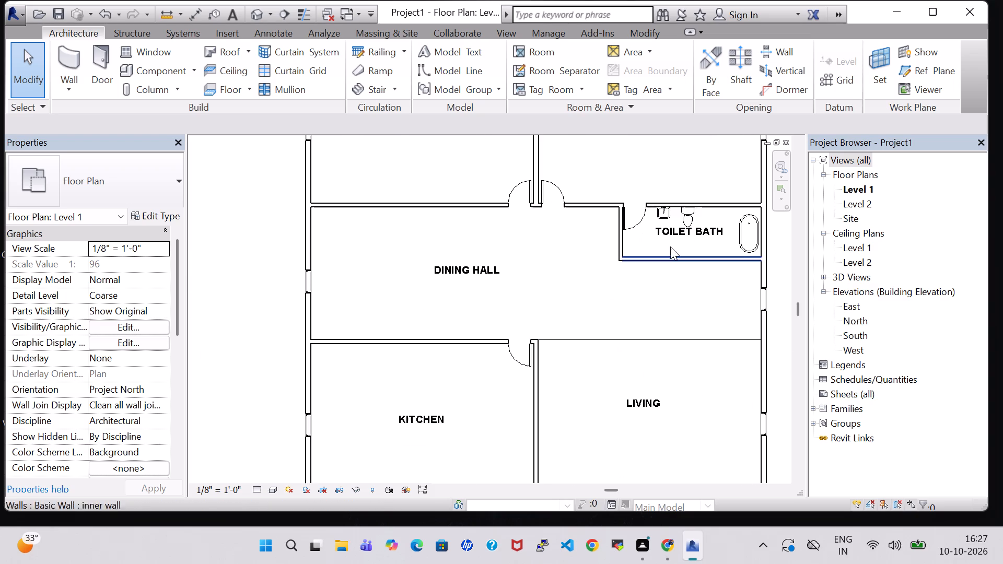
left_click(668, 218)
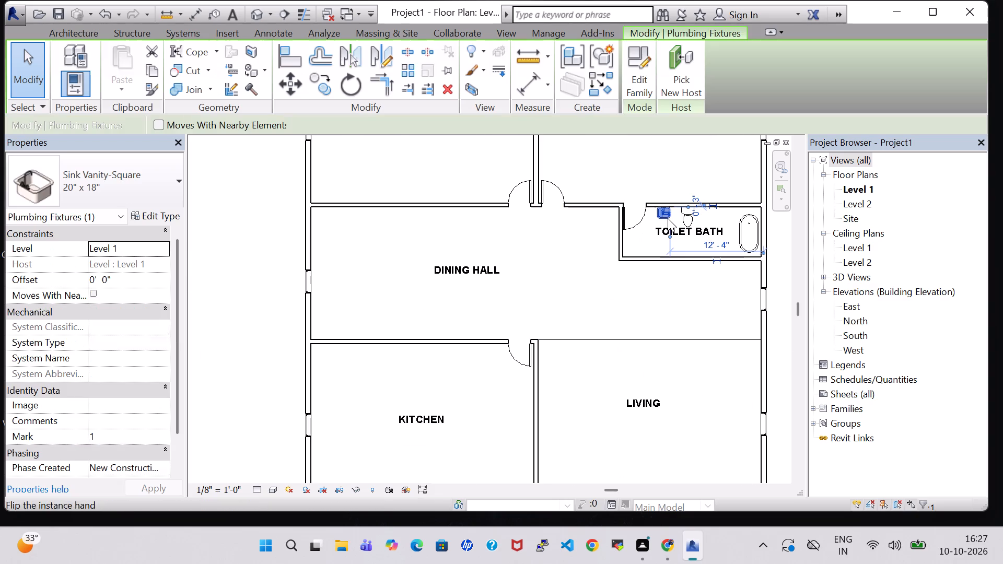
left_click(93, 277)
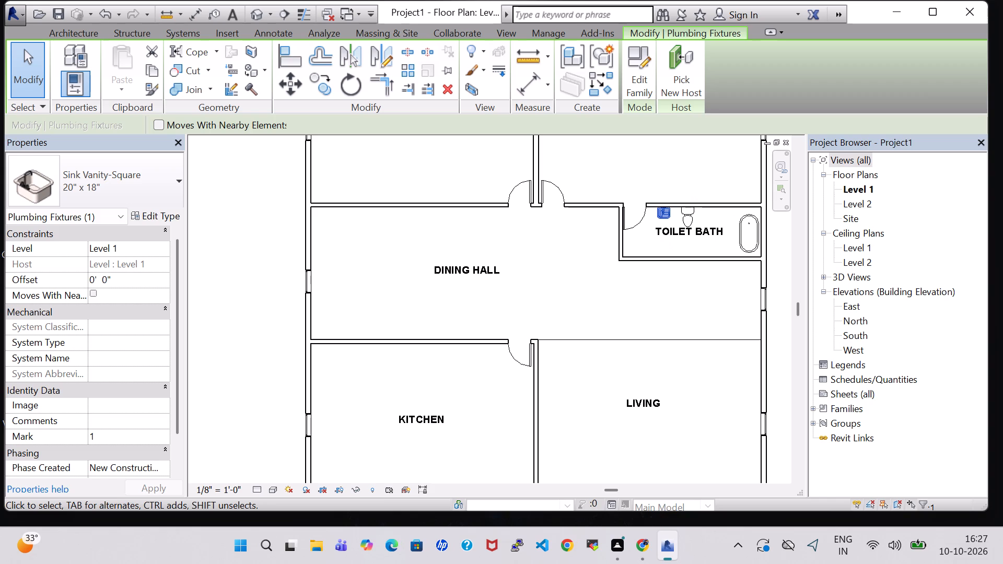
key("Right")
key("BackSpace")
key("3")
key("Return")
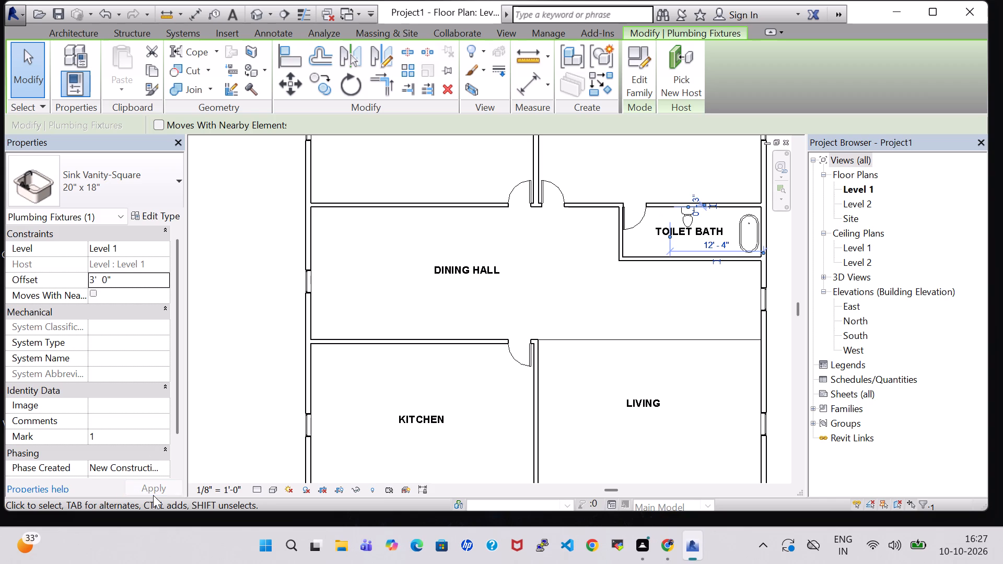
left_click(615, 303)
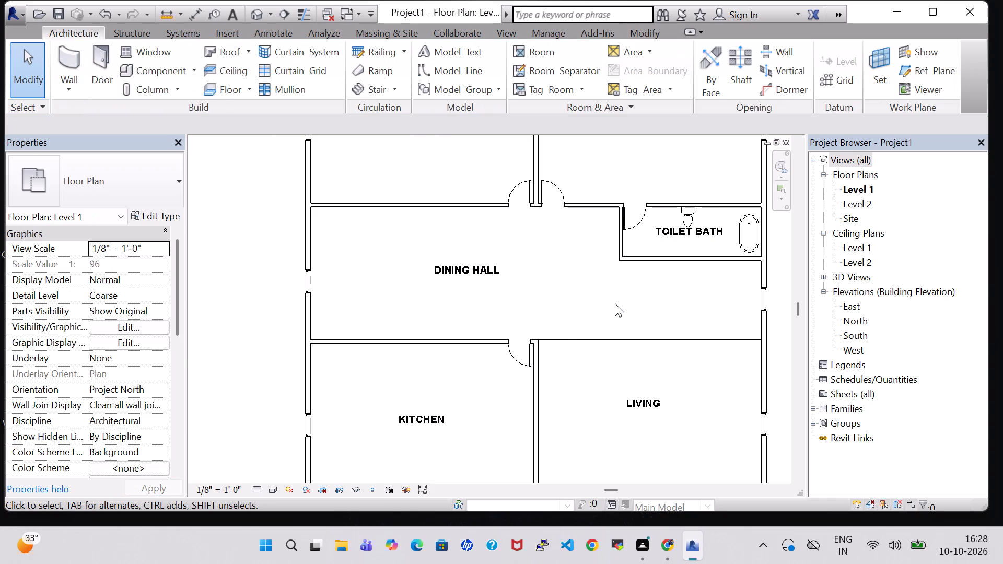
Examine the offset options in the properties of the end tables, dressers and bed in the two bedrooms.
scroll(615, 303, "down", 3)
left_click(696, 148)
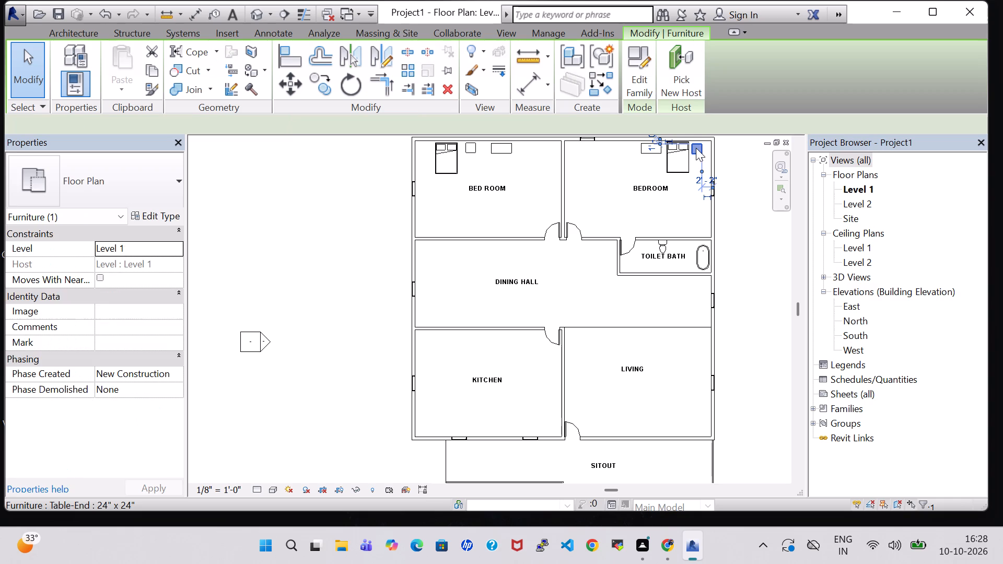
left_click(741, 208)
left_click(649, 152)
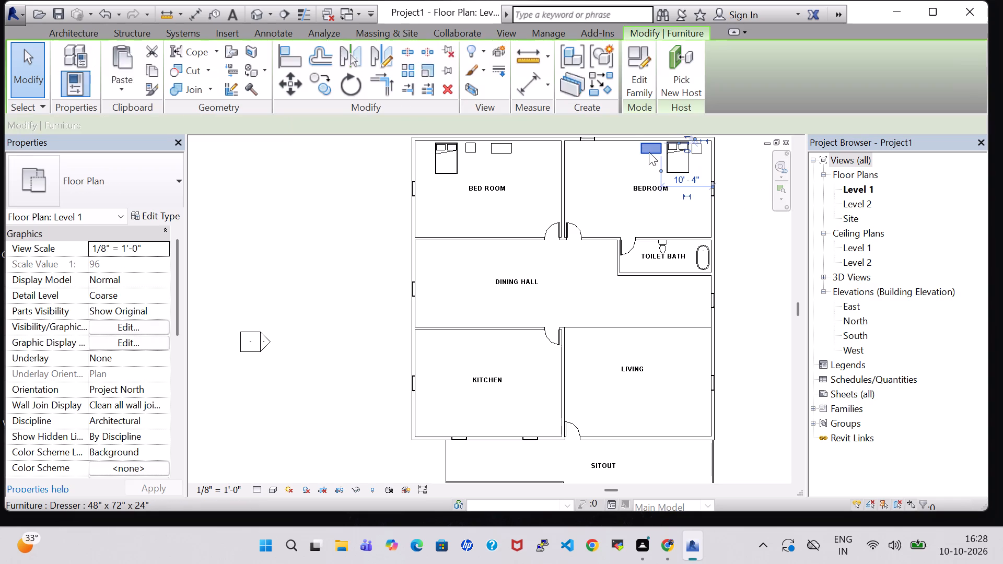
left_click(752, 232)
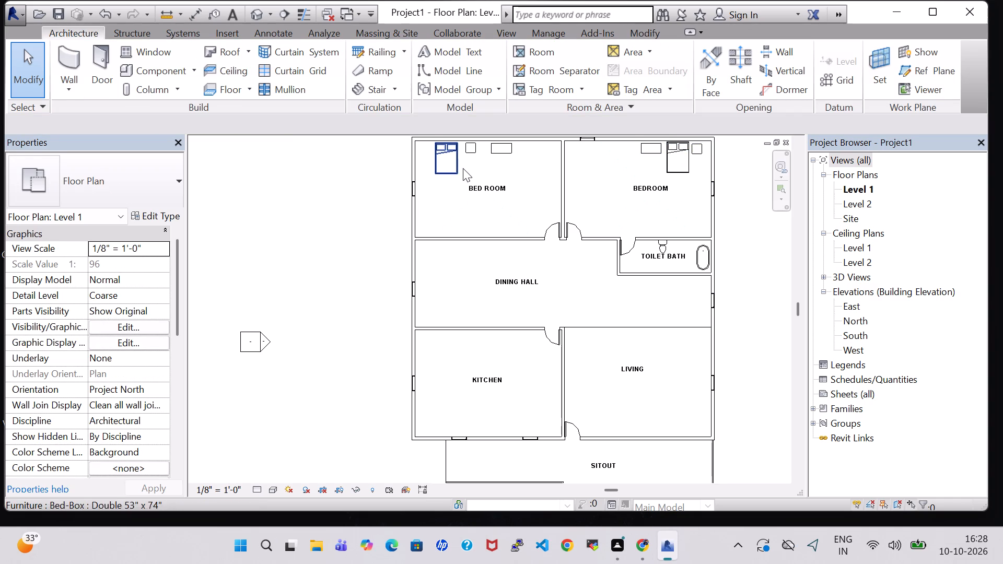
left_click(469, 151)
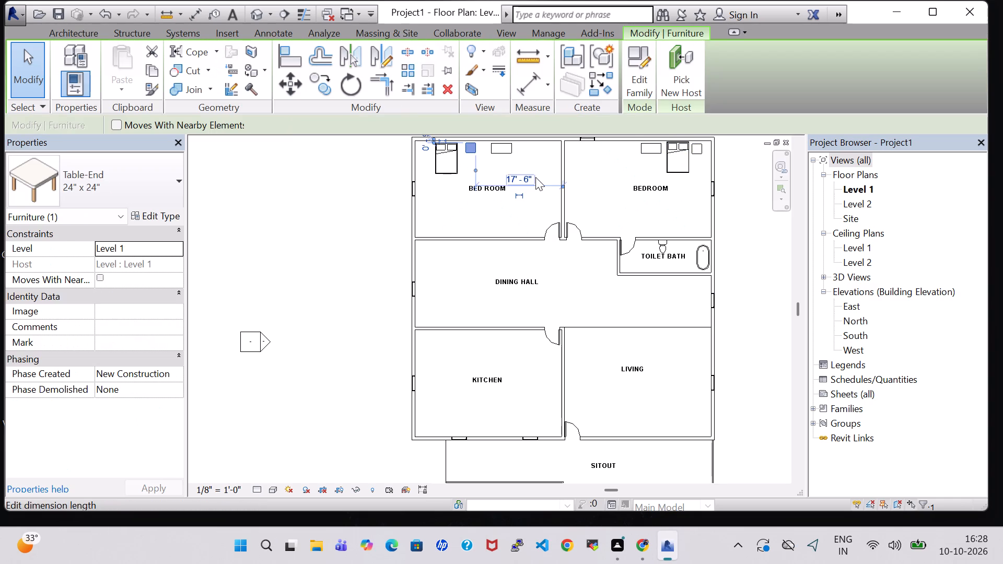
left_click(514, 217)
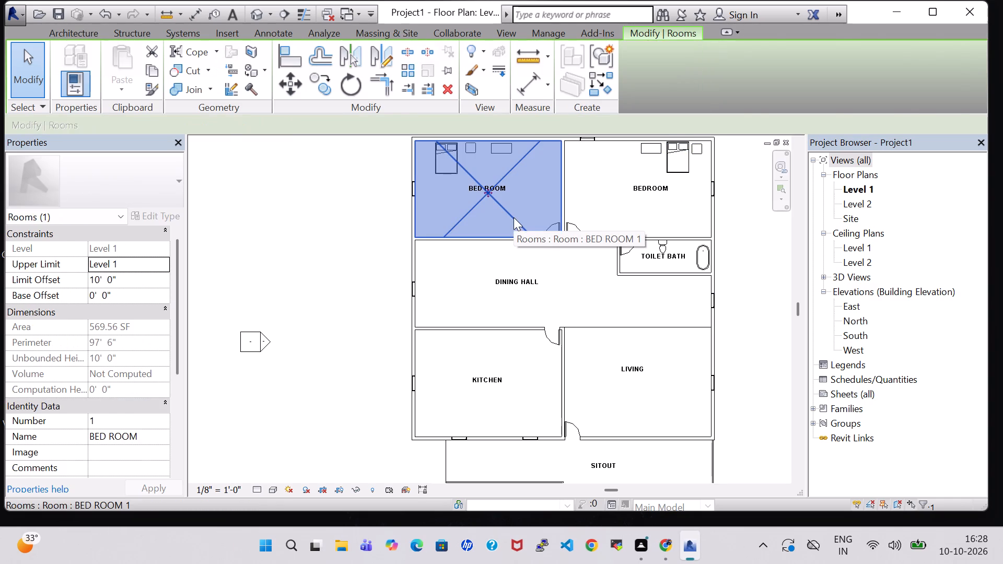
key("Escape")
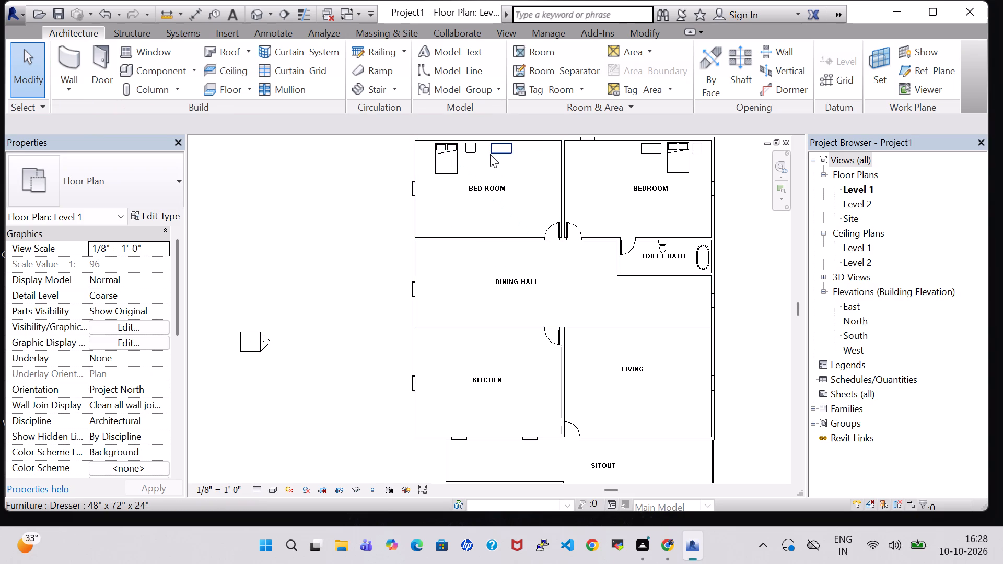
left_click(490, 154)
left_click(480, 272)
left_click(453, 164)
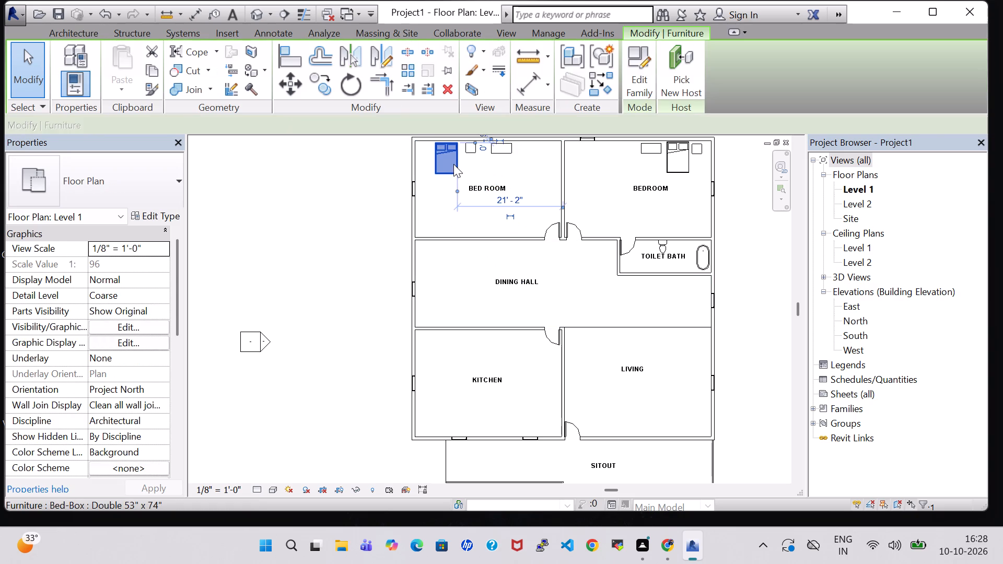
left_click(460, 264)
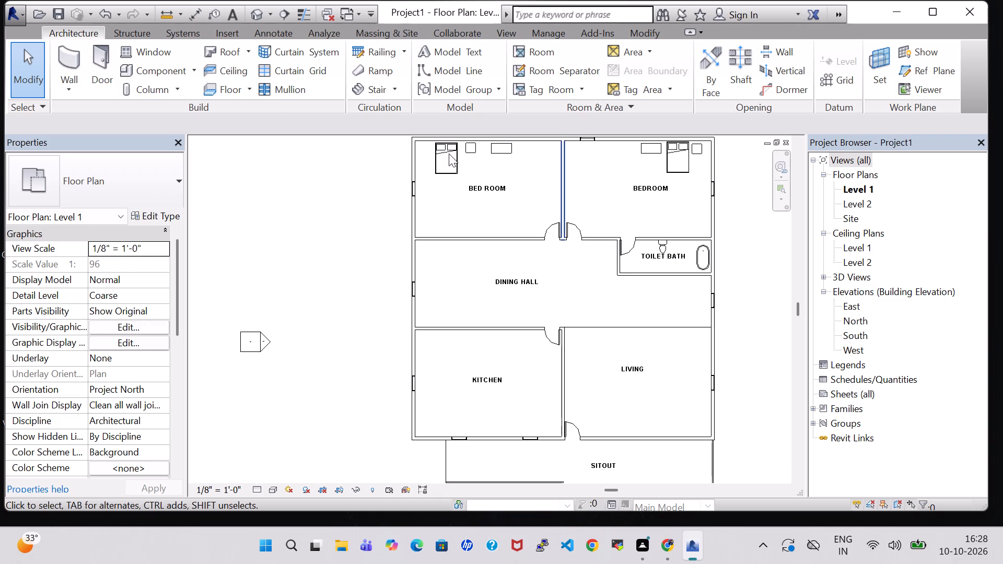
Load the Sink-Round-2D family from the Sinks folder of the US Imperial library's architectural plumbing fixtures.
left_click(169, 66)
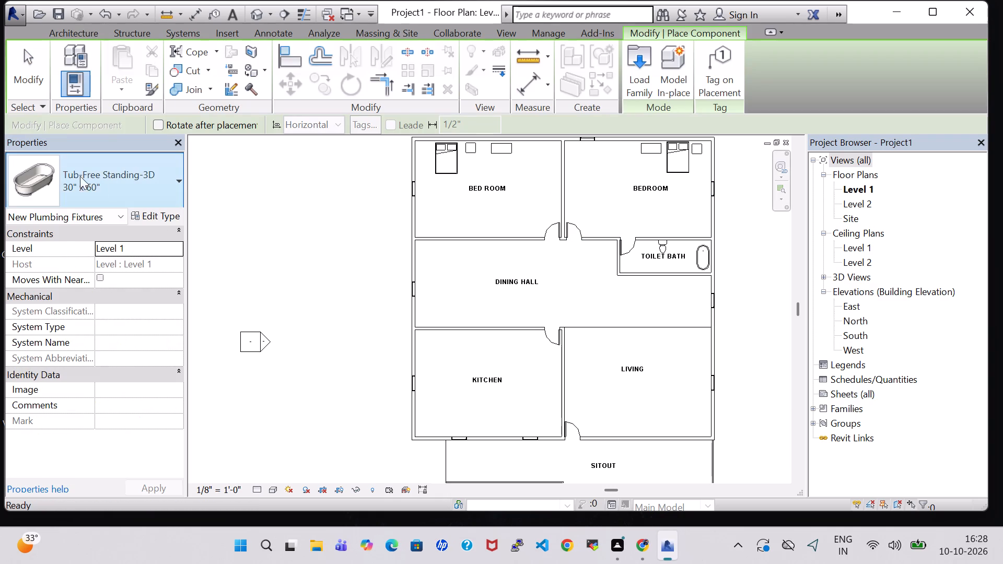
left_click(639, 76)
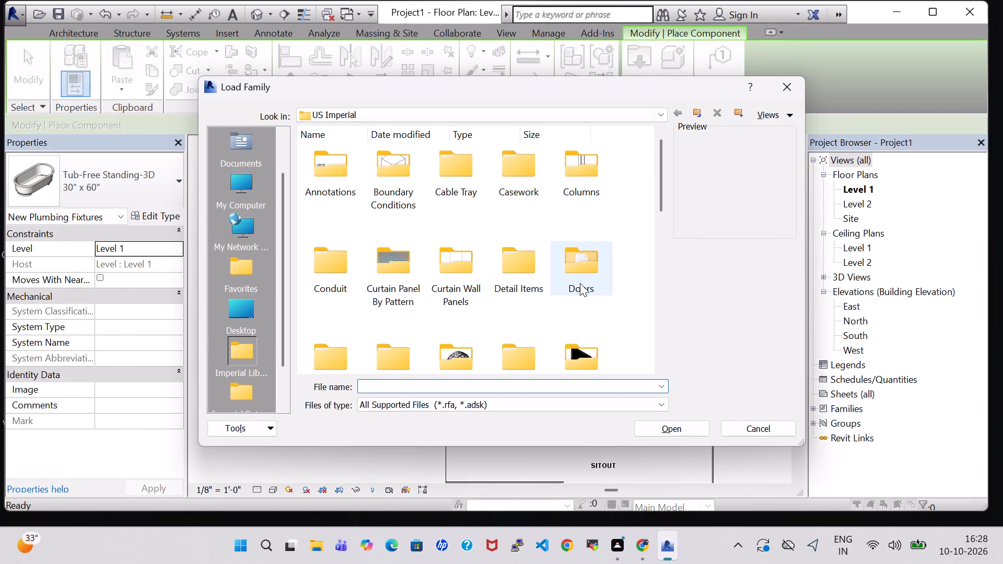
scroll(578, 318, "down", 1)
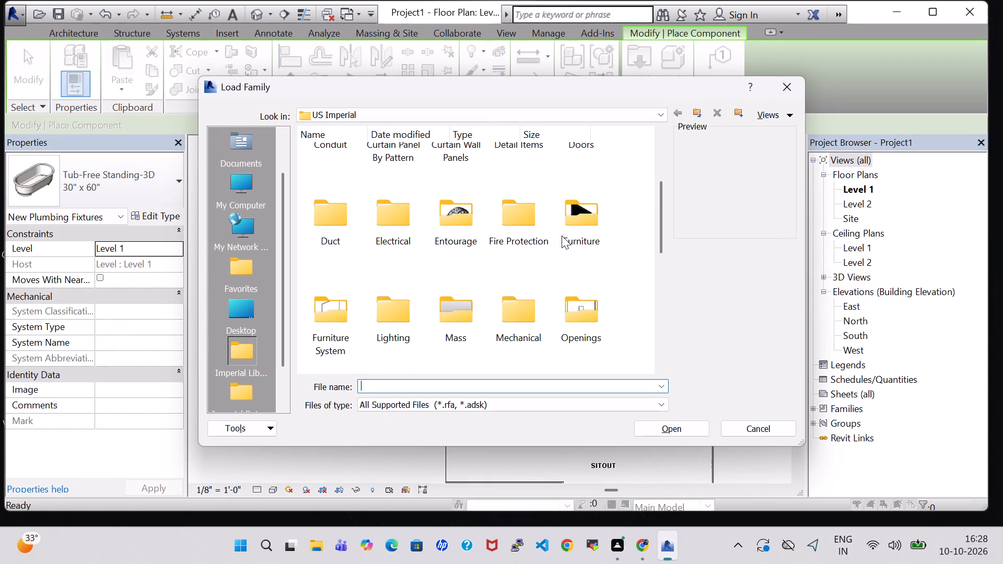
left_click(492, 232)
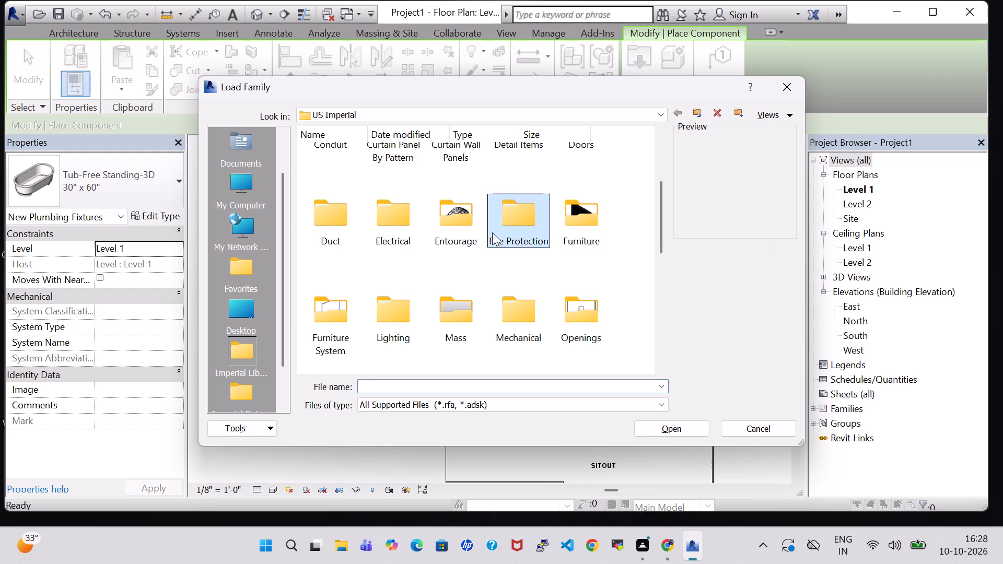
key("p")
double_click(461, 169)
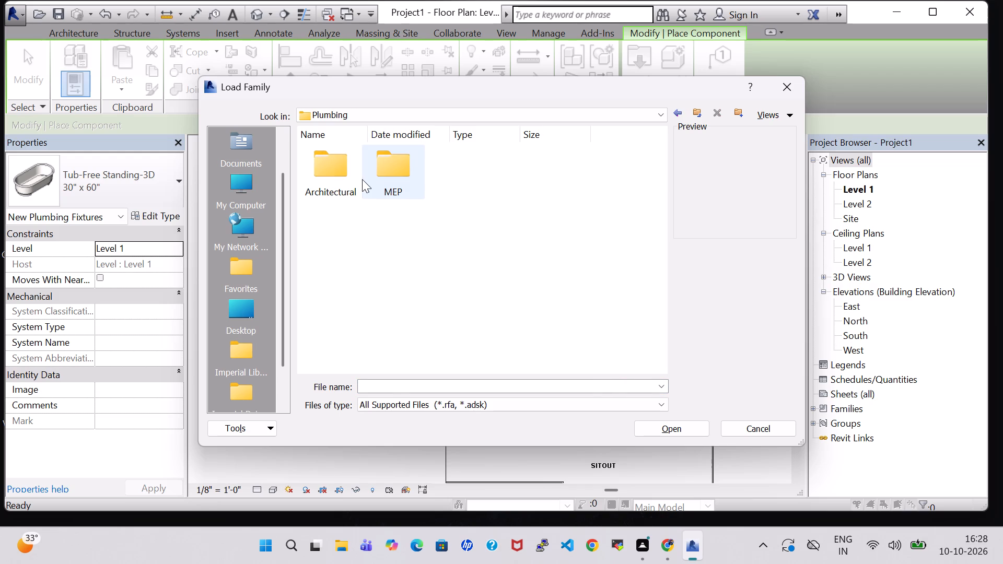
double_click(346, 176)
left_click(346, 176)
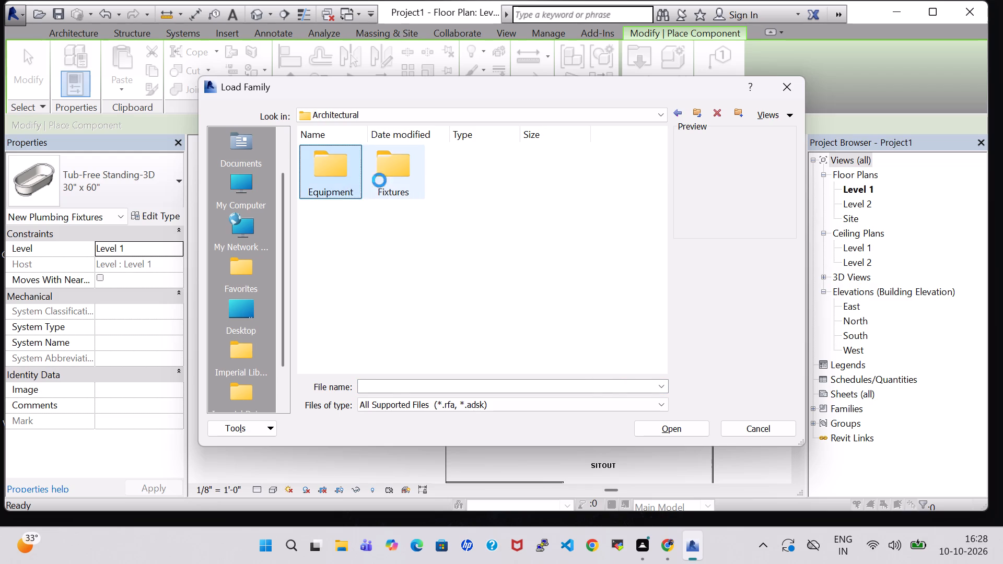
double_click(379, 180)
left_click(567, 199)
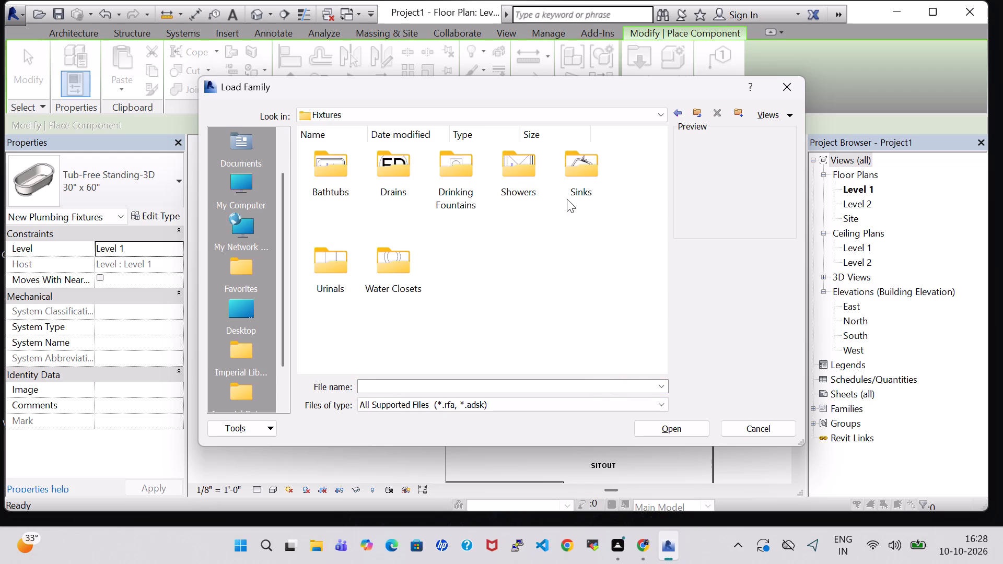
double_click(576, 167)
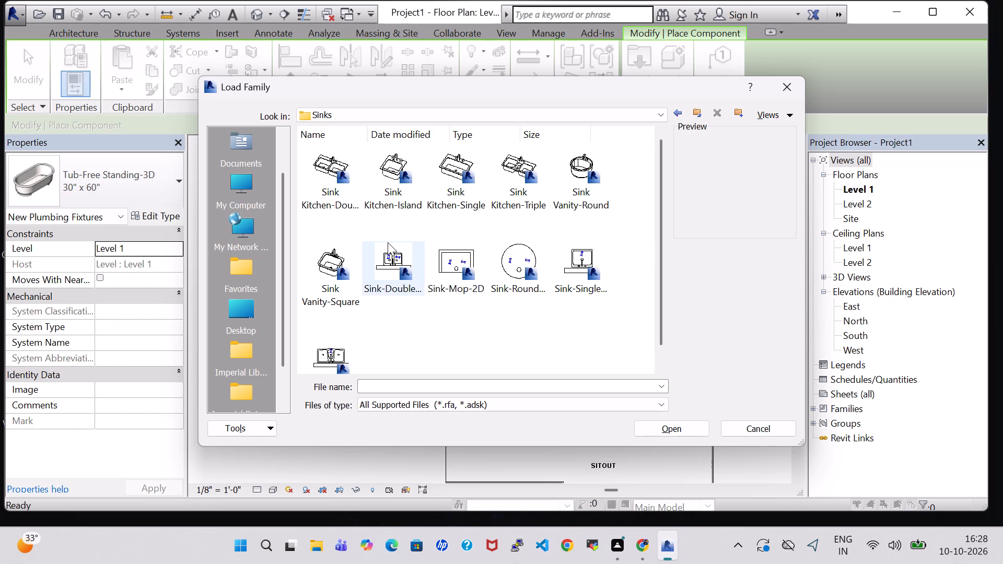
left_click(522, 272)
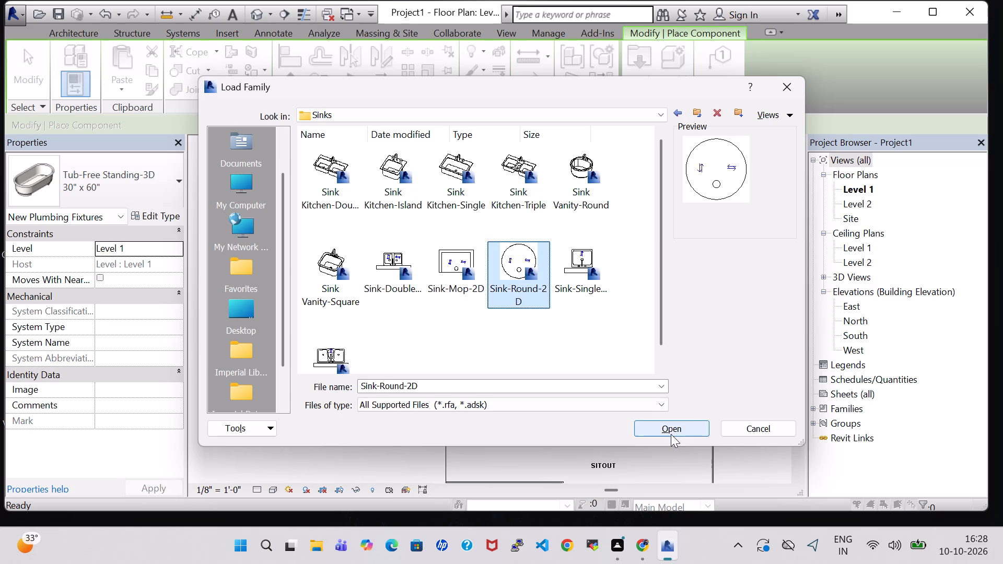
left_click(671, 434)
Place the Sink-Round-2D against DINING HALL's west wall, north of the window, rotated so its tap side faces the wall.
scroll(476, 310, "up", 5)
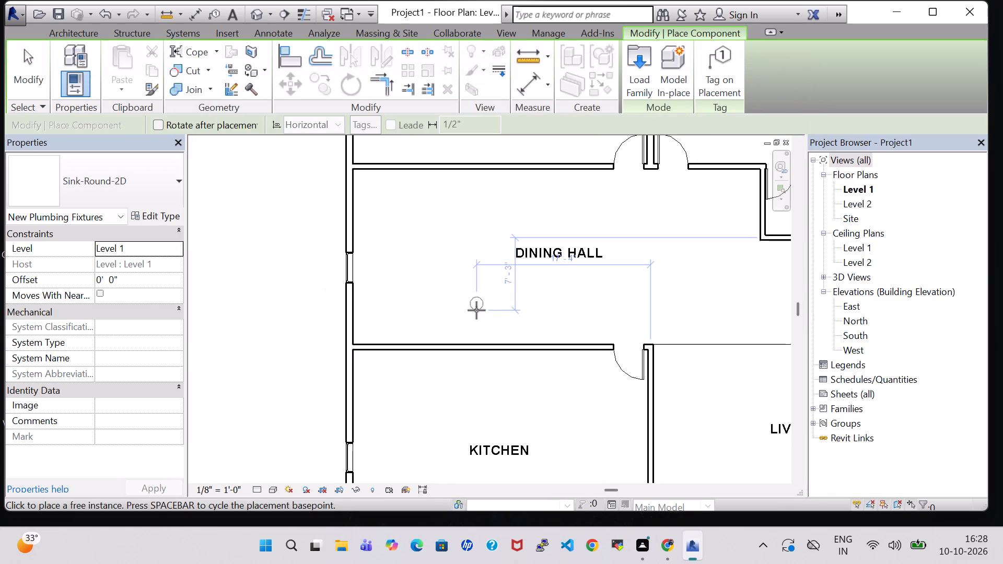
scroll(476, 310, "up", 1)
key("space")
key("space")
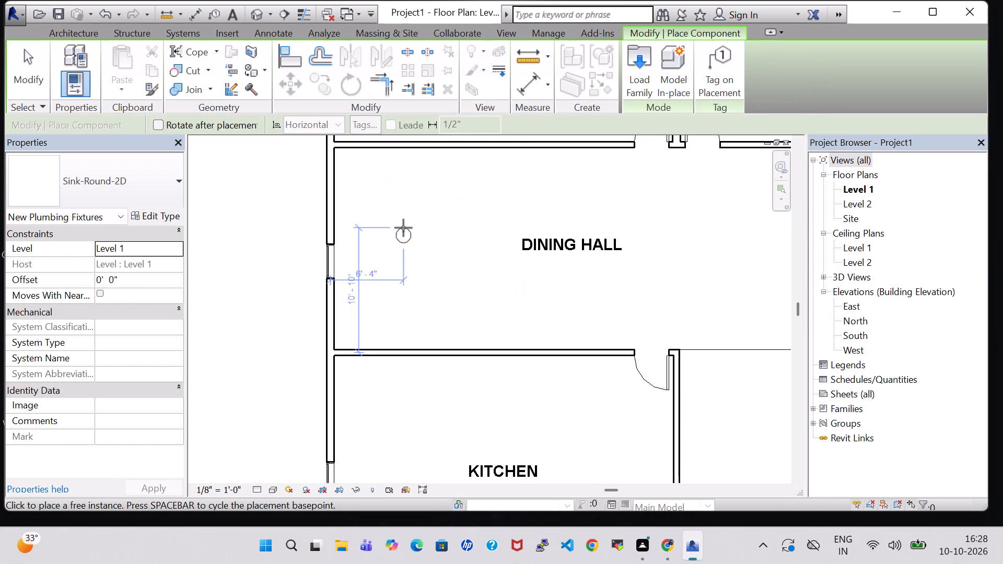
key("space")
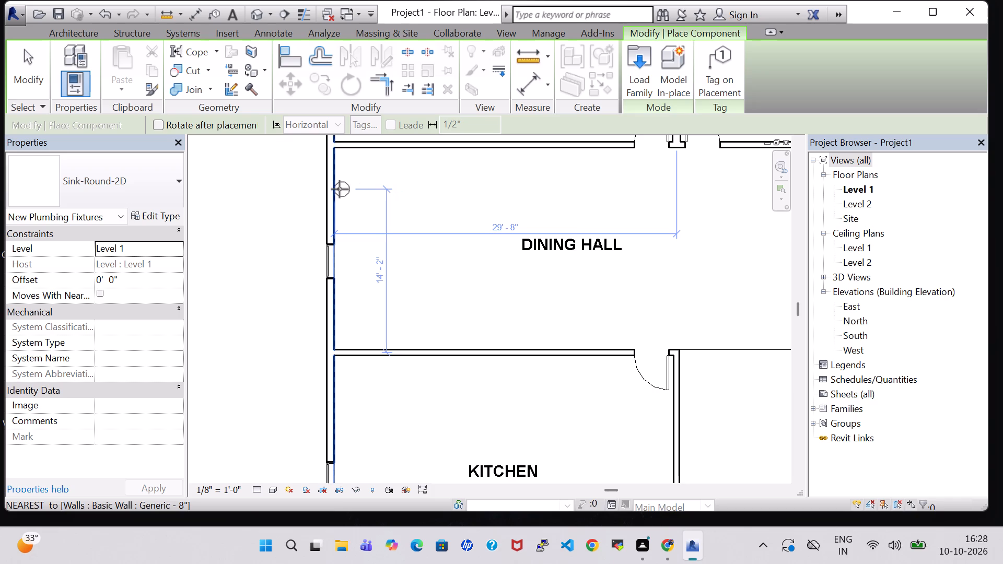
scroll(340, 189, "up", 7)
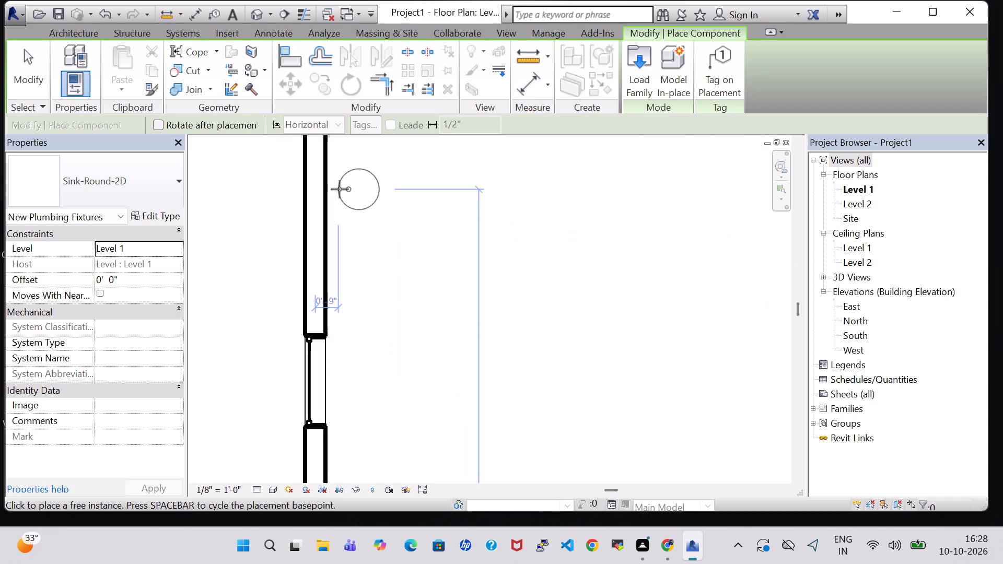
left_click(330, 193)
key("Escape")
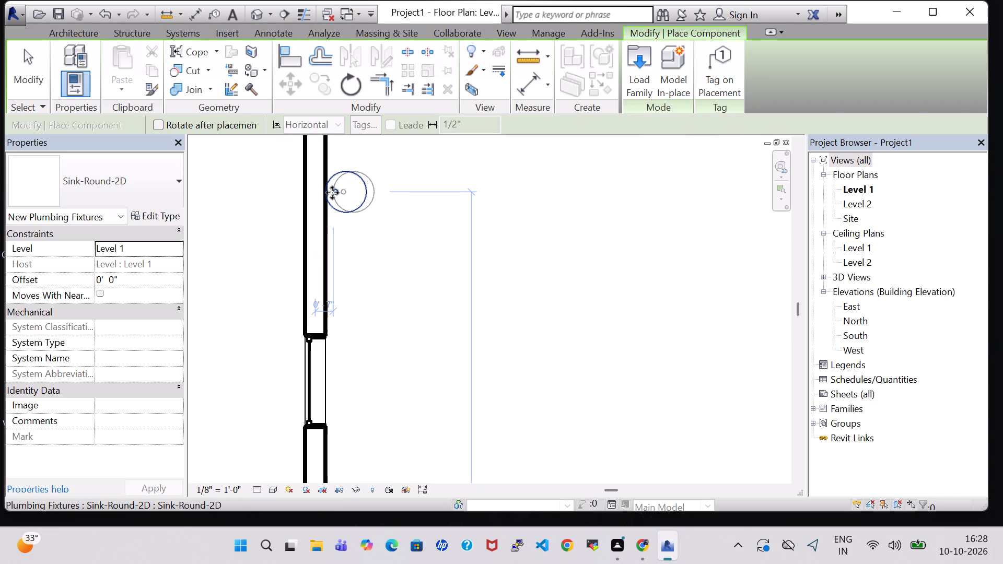
key("Escape")
Load the Table-Dining Round w Chairs family from the Tables folder of the US Imperial library's furniture.
scroll(428, 241, "down", 7)
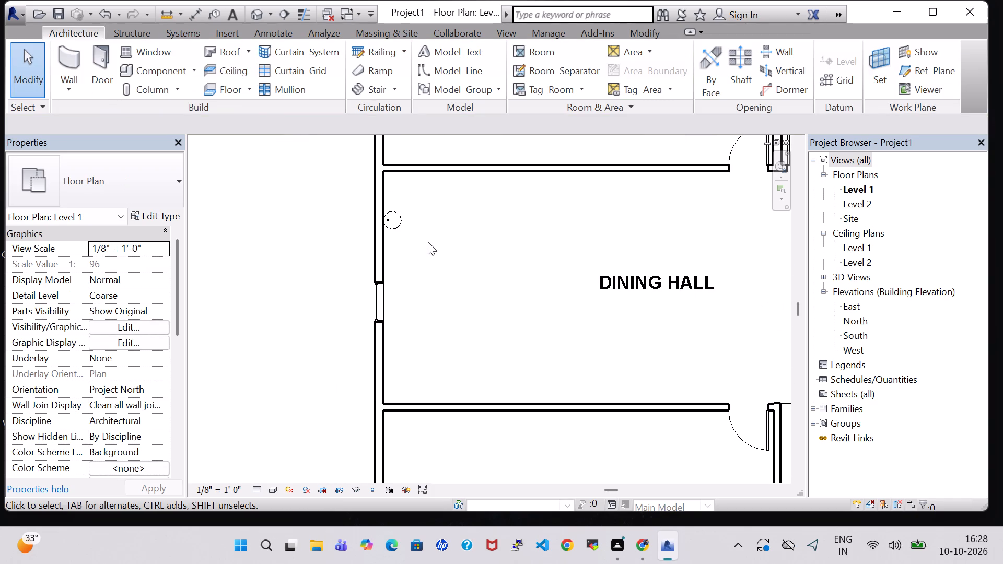
scroll(428, 242, "down", 2)
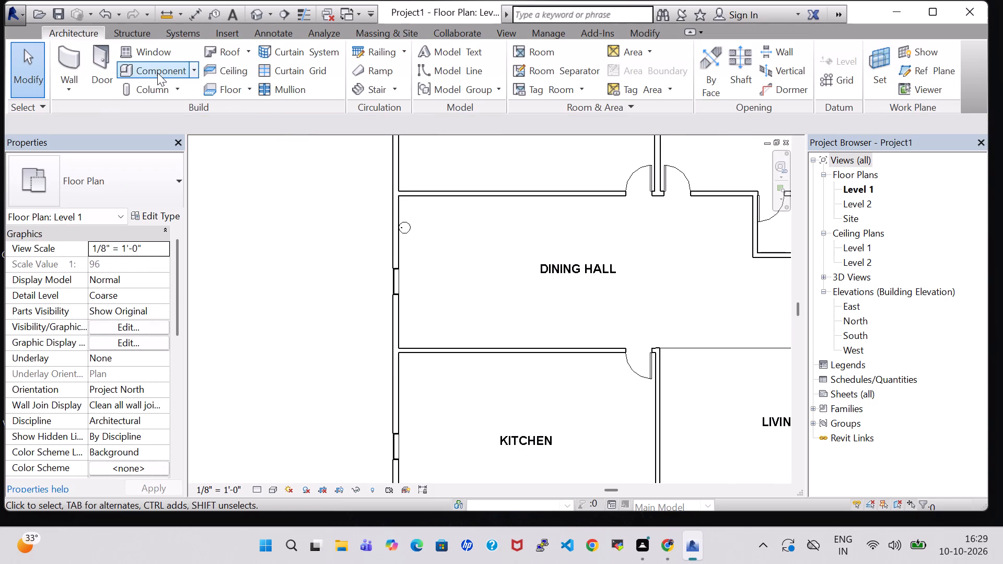
left_click(157, 73)
left_click(629, 70)
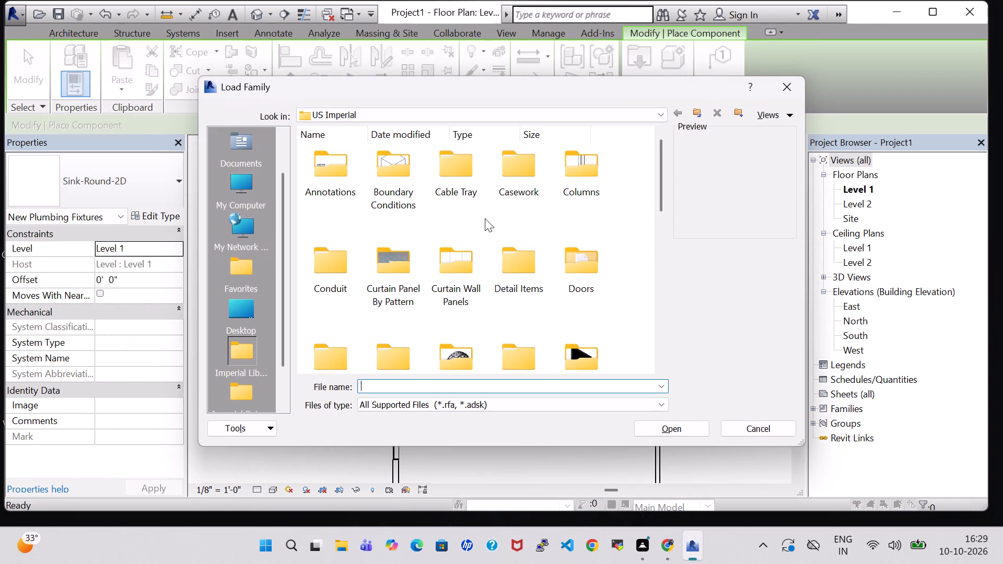
double_click(580, 348)
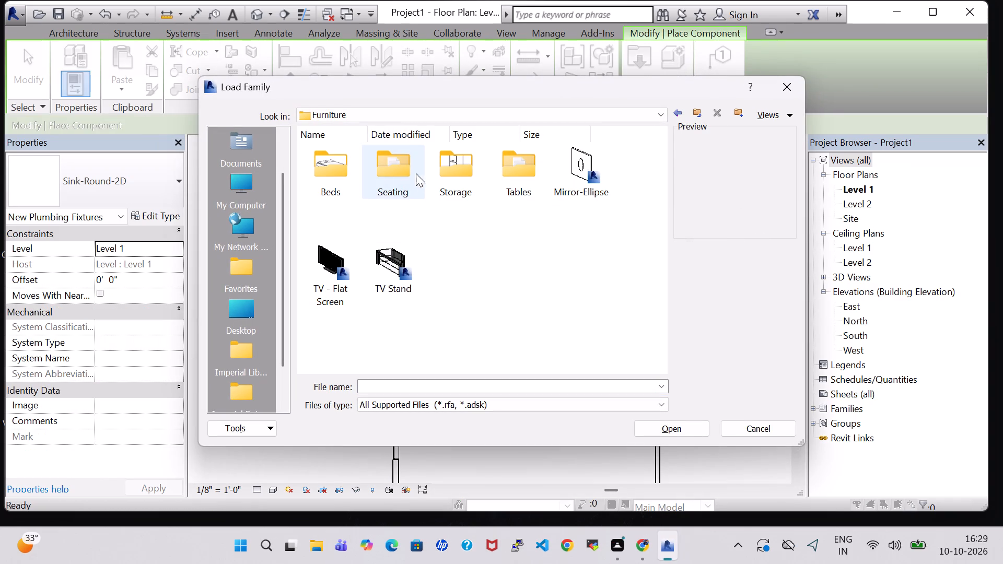
double_click(520, 180)
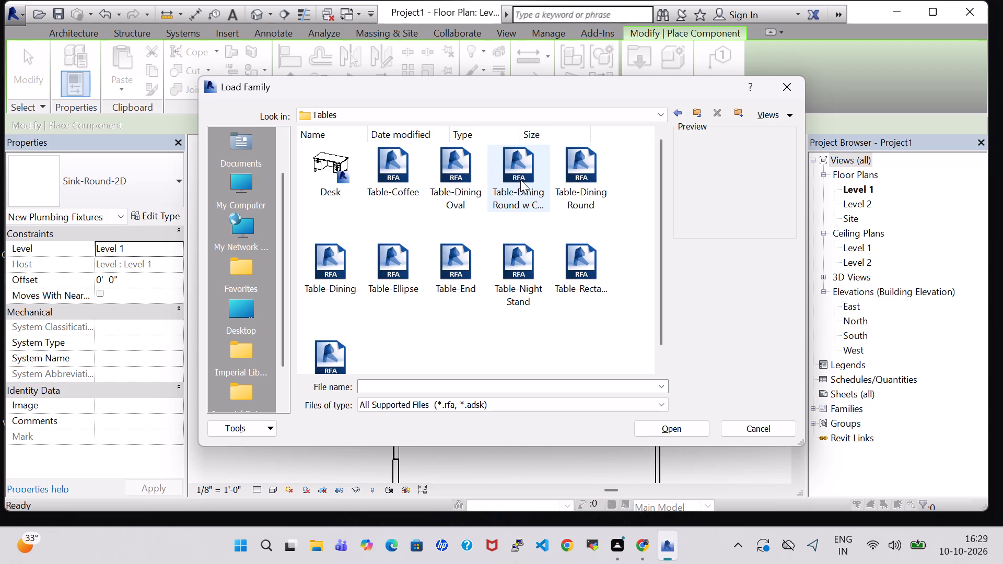
left_click(525, 181)
left_click(680, 427)
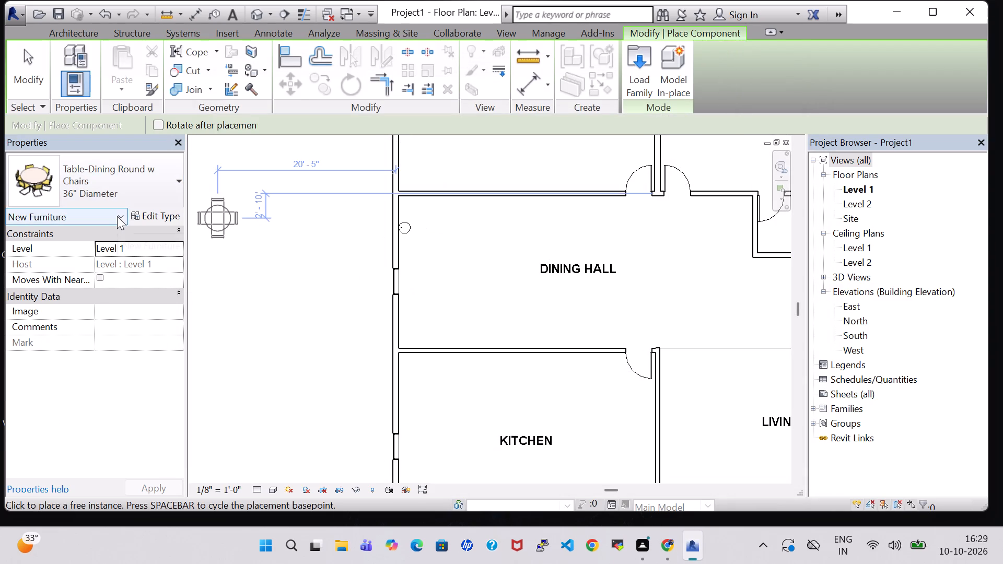
Place the dining table as the 60" Diameter type in DINING HALL, about 6'-0" from the north wall and just above the room name.
left_click(160, 221)
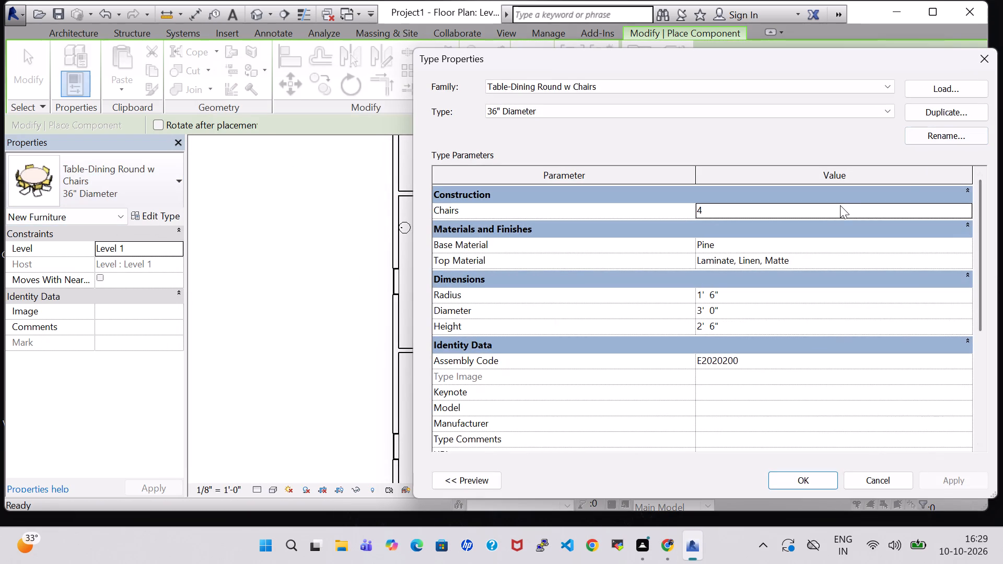
left_click(779, 112)
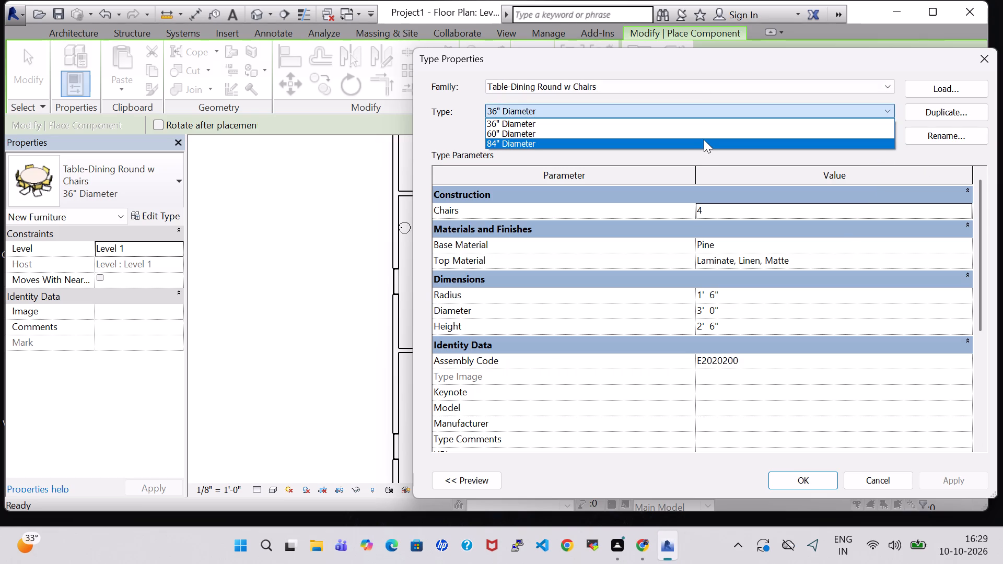
left_click(694, 137)
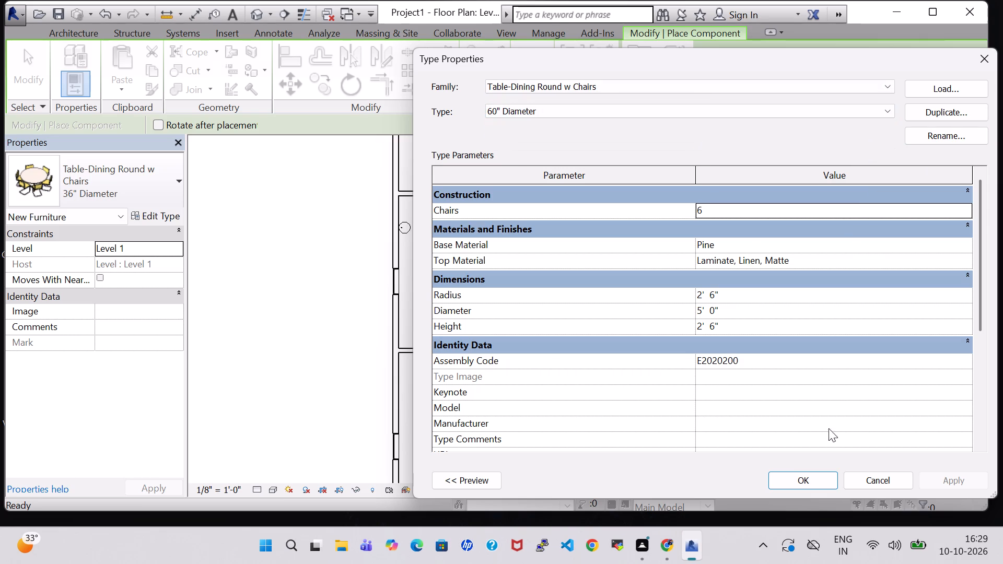
left_click(801, 484)
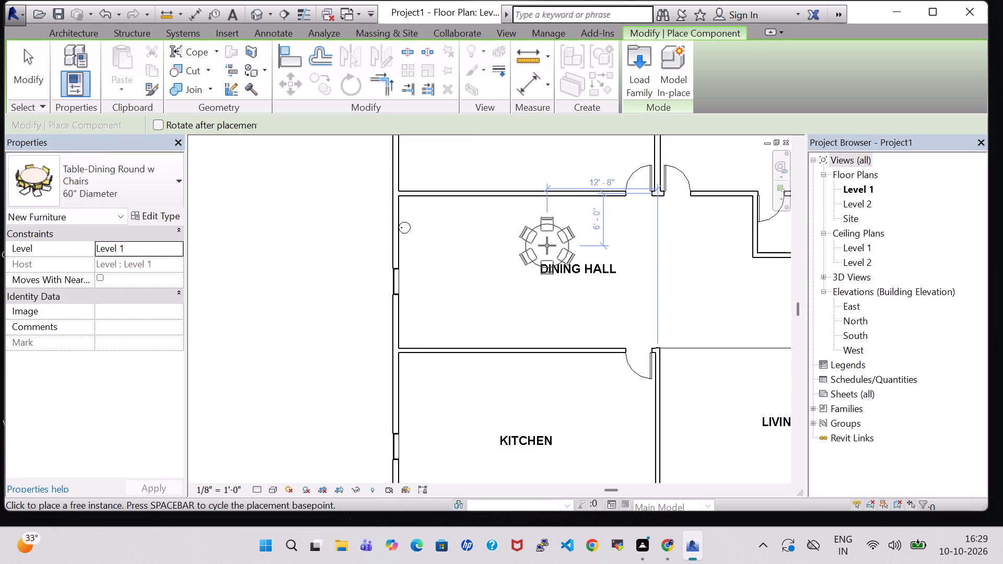
left_click(547, 245)
key("Escape")
key("Escape")
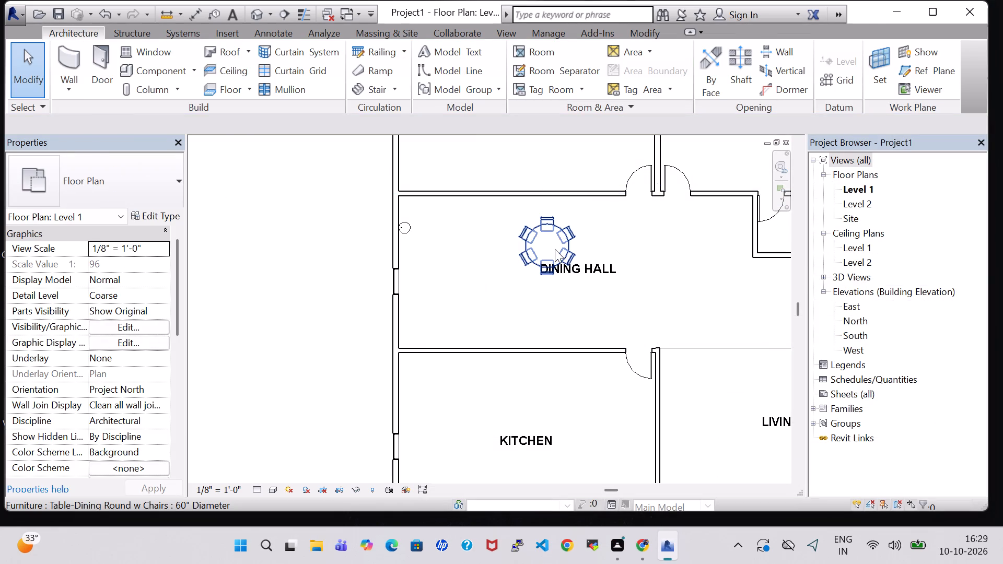
Nudge the round dining table south and west, so it sits between DINING HALL's west window and the room name.
left_click(555, 249)
key("Up")
key("Down")
key("Down")
key("Down")
key("Down")
key("Down")
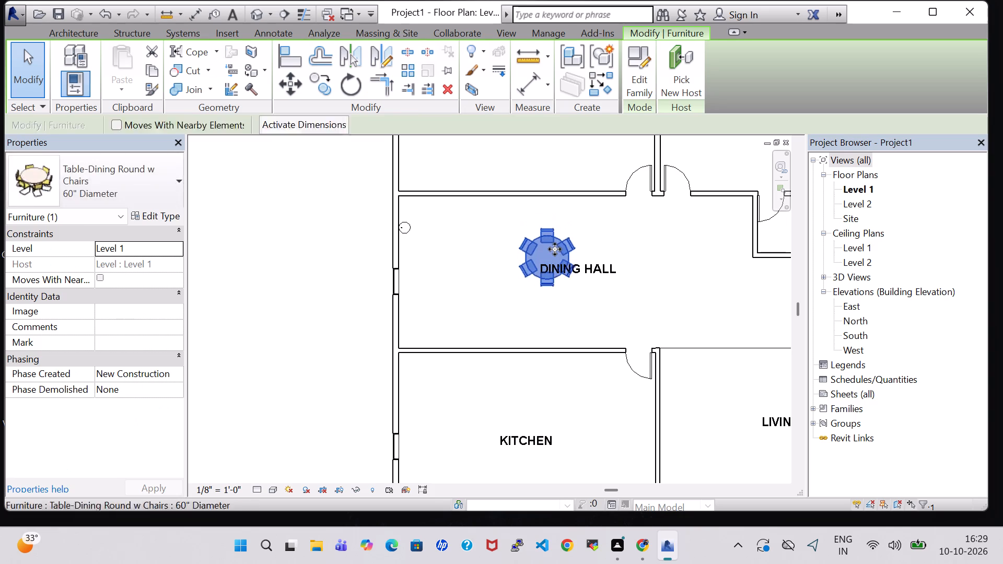
key("Down")
key("Down")
key("Down")
key("Down")
key("Down")
key("Down")
key("Down")
key("Down")
key("Left")
key("Left")
key("Left")
key("Left")
key("Left")
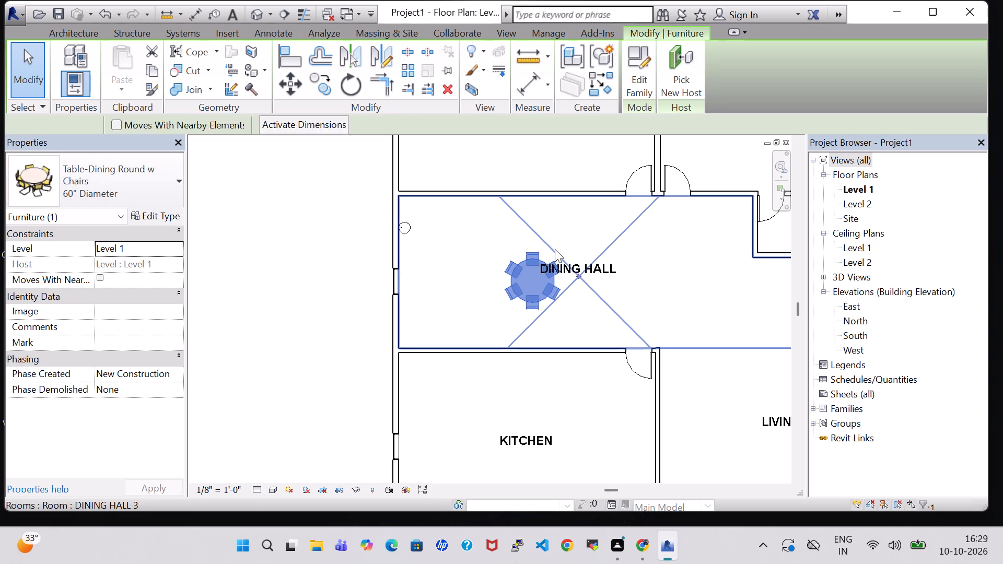
key("Left")
key("Left")
key("Left")
key("Left")
key("Left")
key("Left")
key("Left")
key("Left")
key("Left")
key("Left")
key("Left")
key("Left")
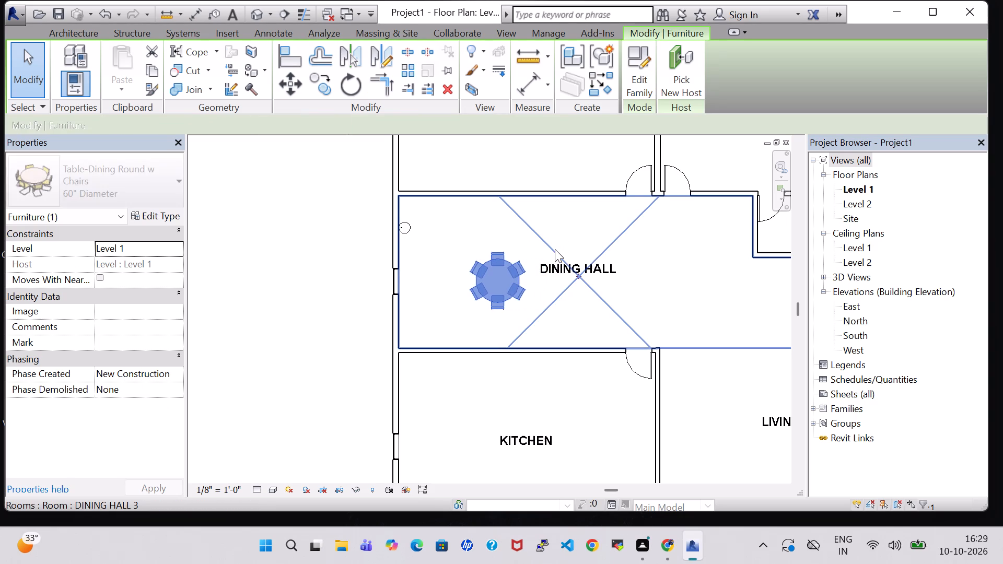
key("Left")
key("Left")
key("Left")
key("Left")
key("Left")
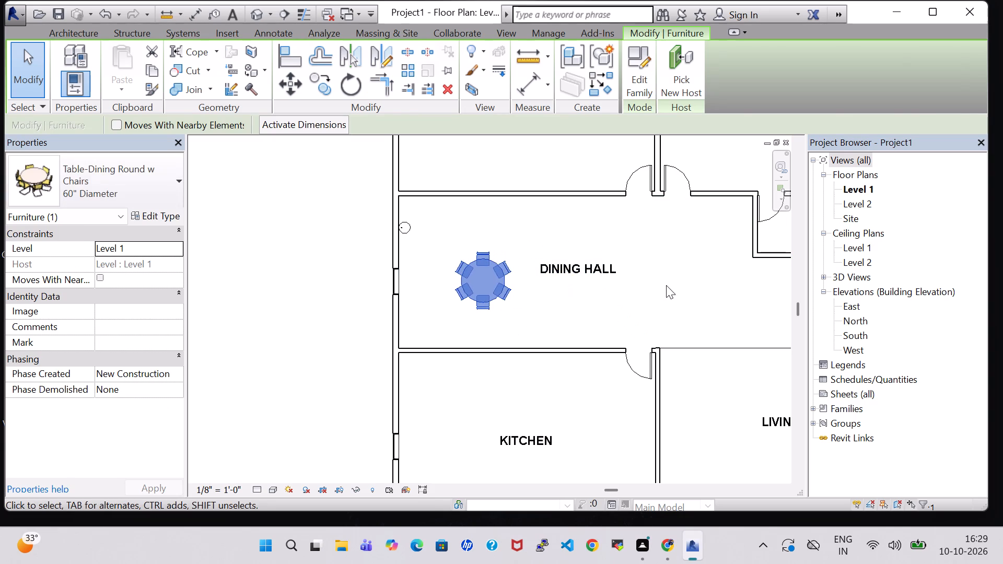
left_click(668, 286)
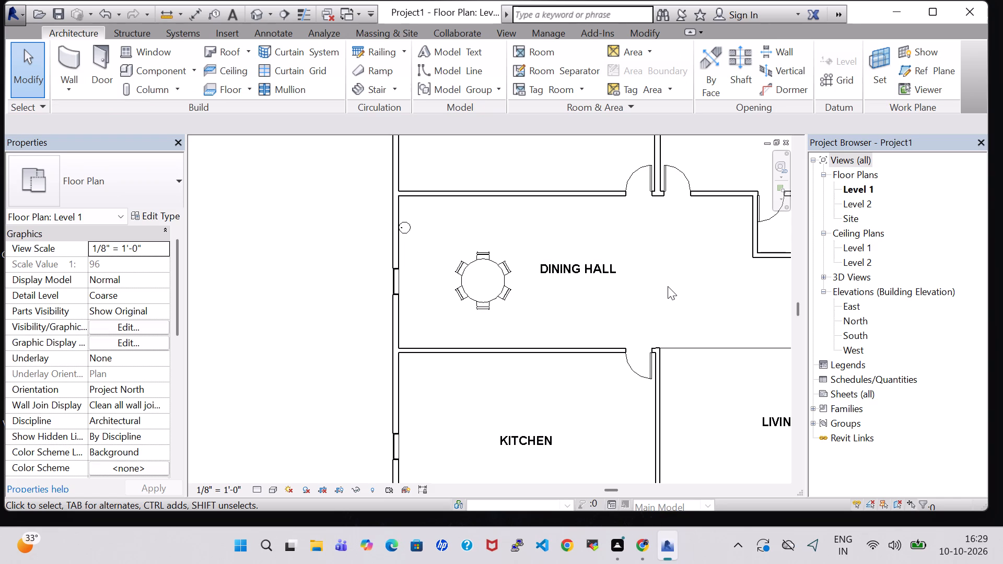
Set the offset of the Sink-Round-2D on DINING HALL's west wall to 3' 0".
scroll(668, 286, "down", 2)
middle_click_drag(668, 286, 599, 271)
scroll(600, 271, "up", 1)
scroll(602, 271, "down", 1)
middle_click_drag(602, 271, 587, 271)
scroll(587, 271, "up", 1)
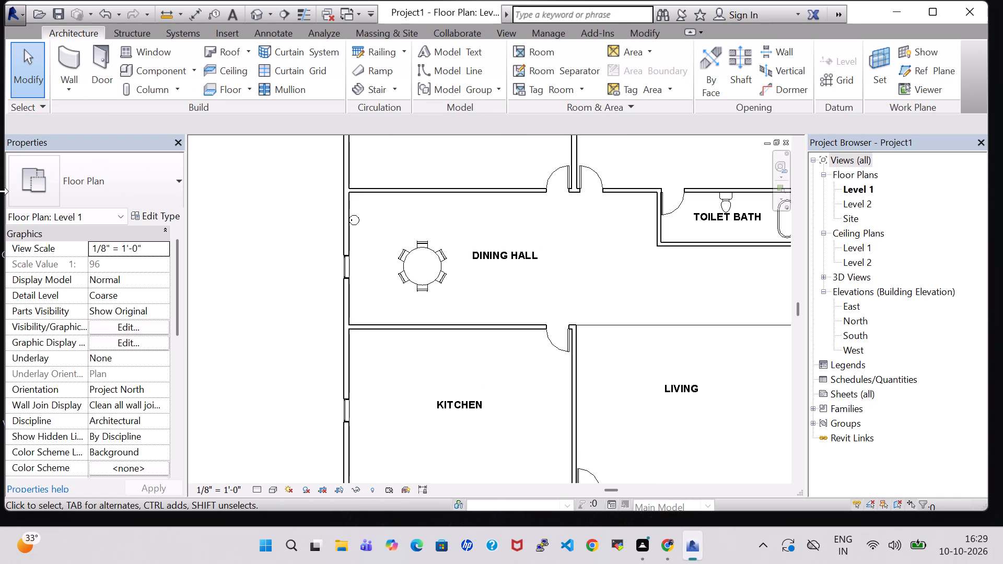
left_click(360, 213)
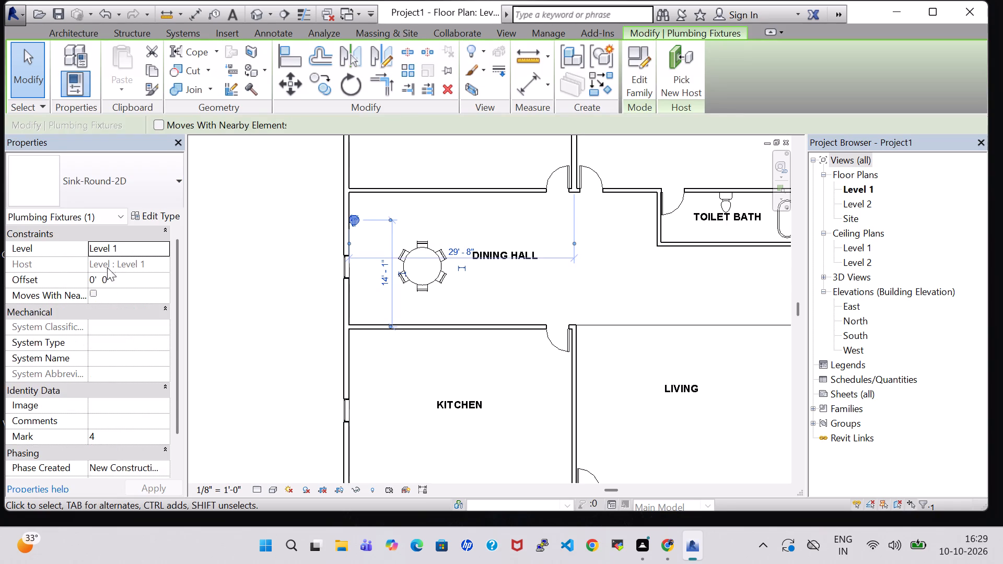
left_click(98, 281)
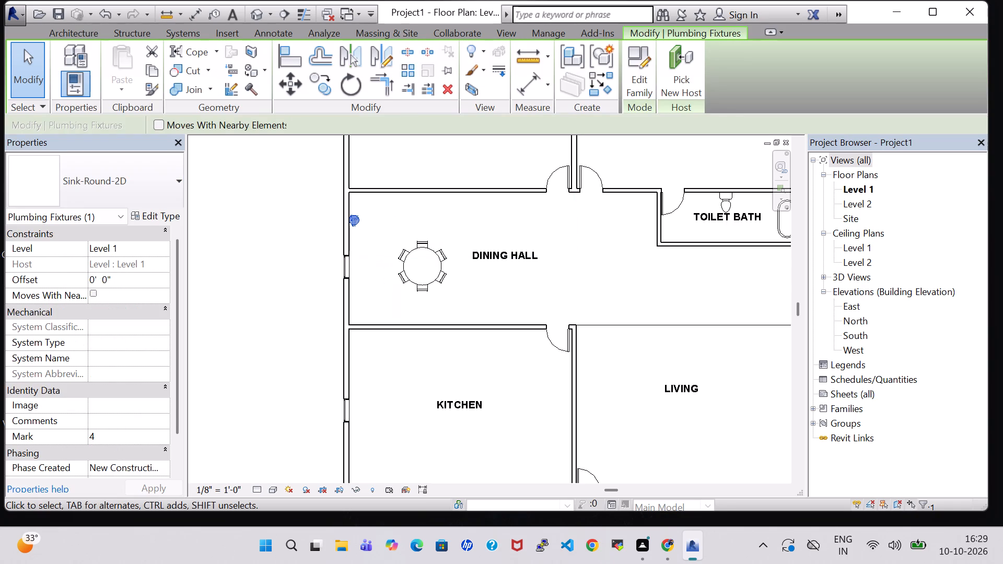
key("Left")
key("BackSpace")
key("3")
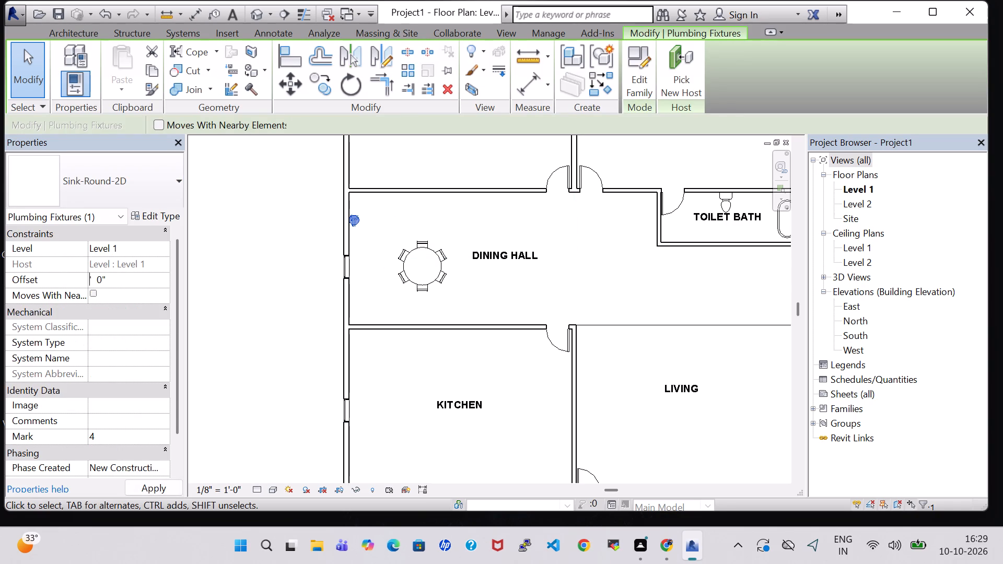
key("Return")
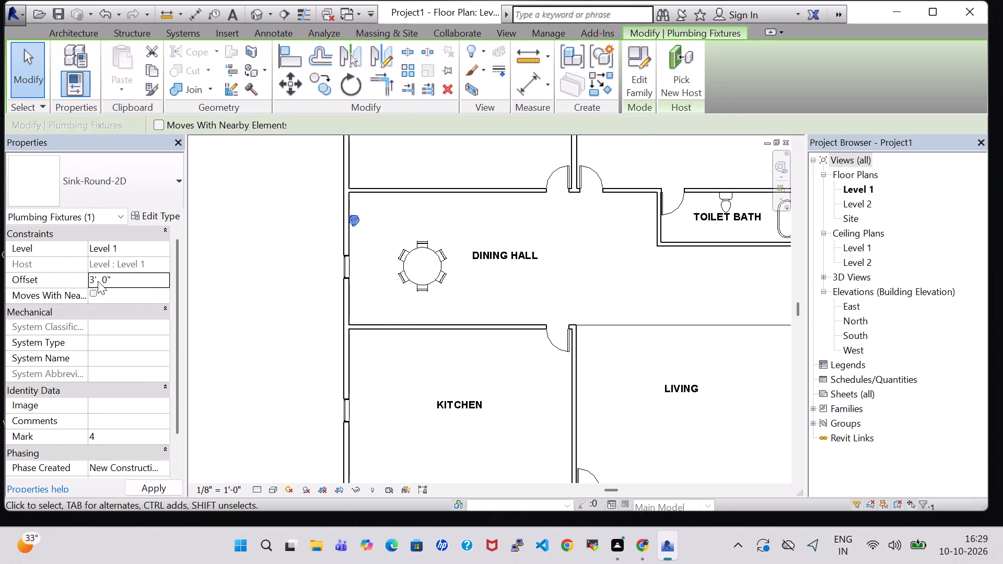
scroll(262, 261, "down", 2)
left_click(543, 289)
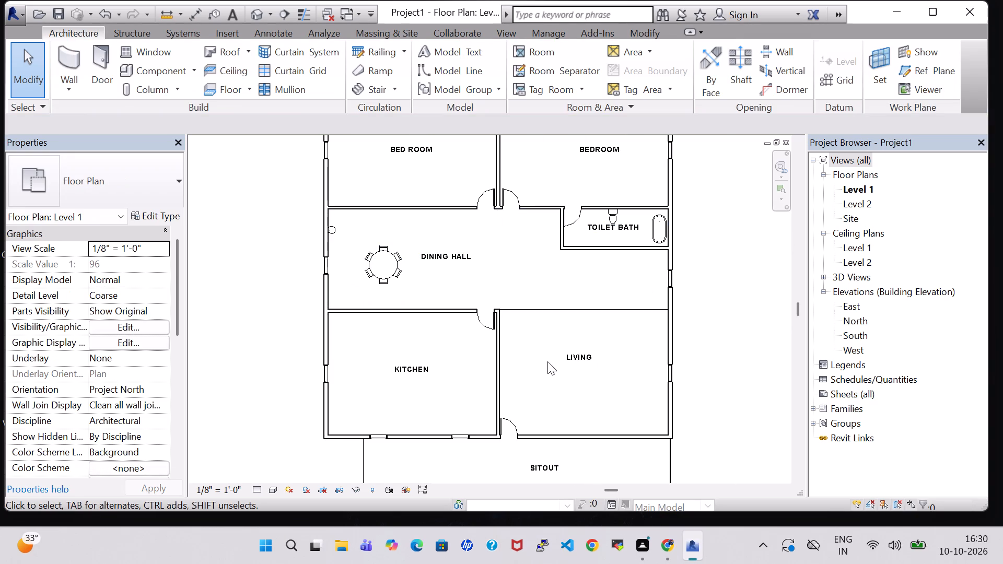
Load the Refrigerator family from the Domestic folder of the US Imperial library's Specialty Equipment.
left_click(147, 69)
left_click(632, 58)
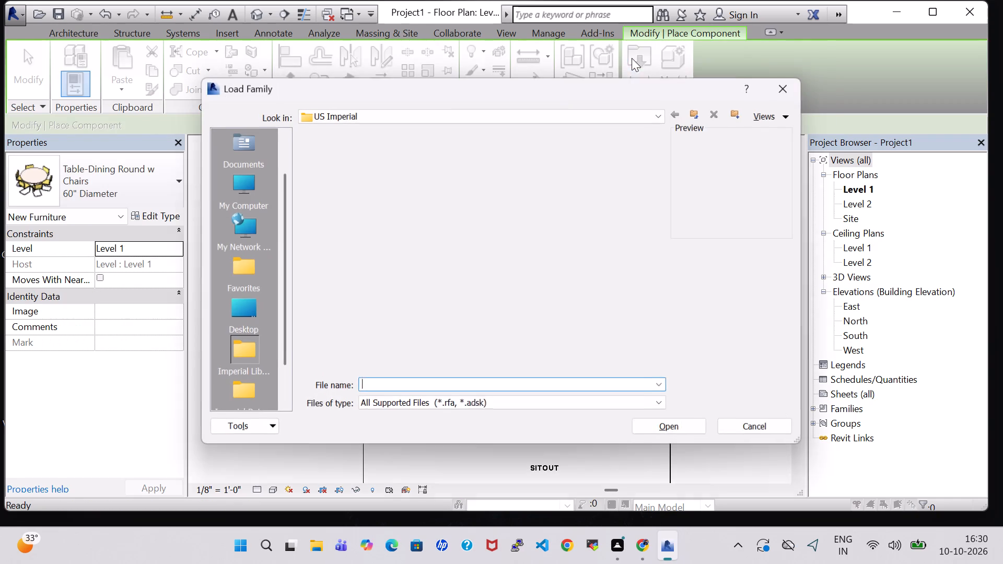
scroll(594, 272, "down", 1)
scroll(594, 272, "up", 1)
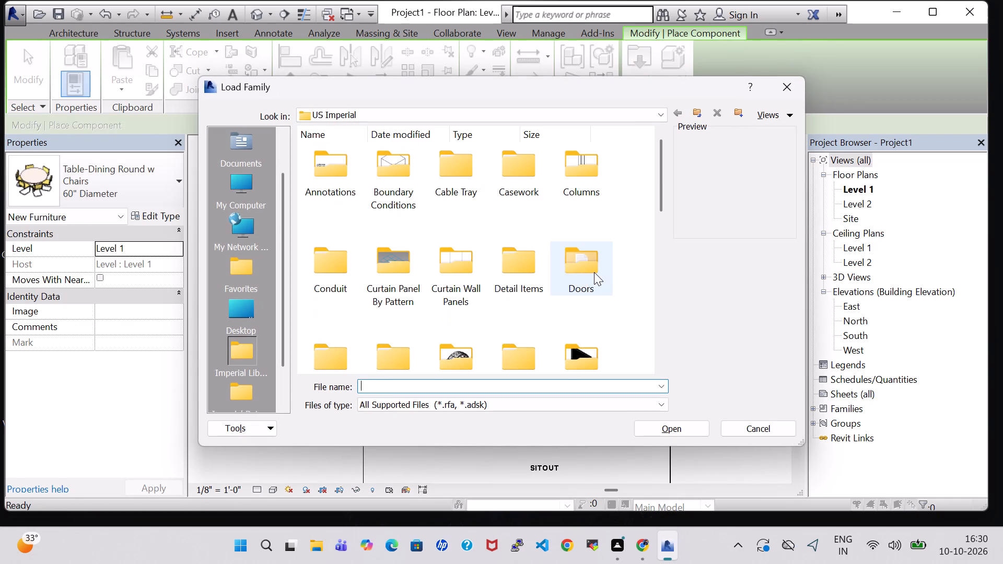
double_click(581, 352)
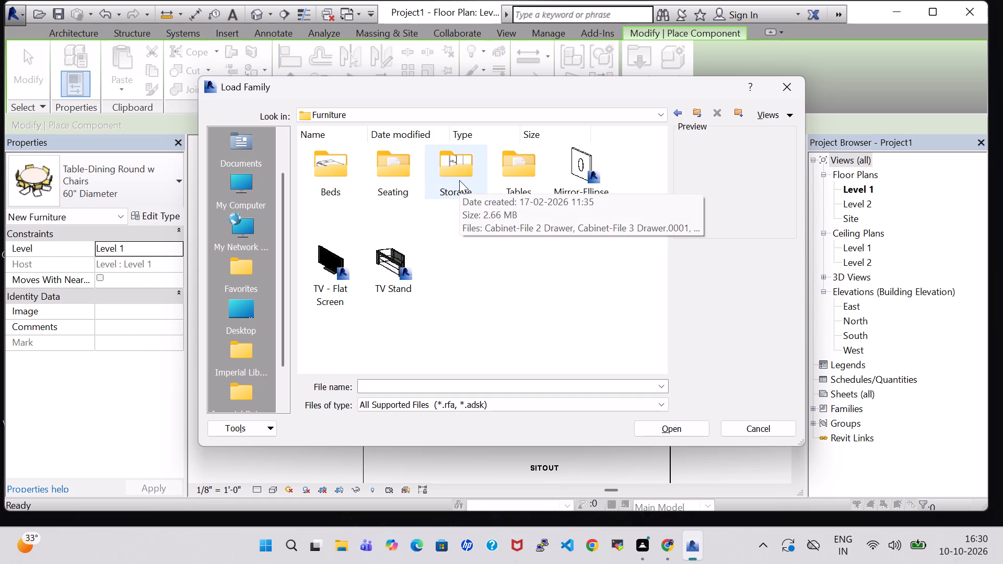
left_click(674, 108)
scroll(436, 321, "down", 2)
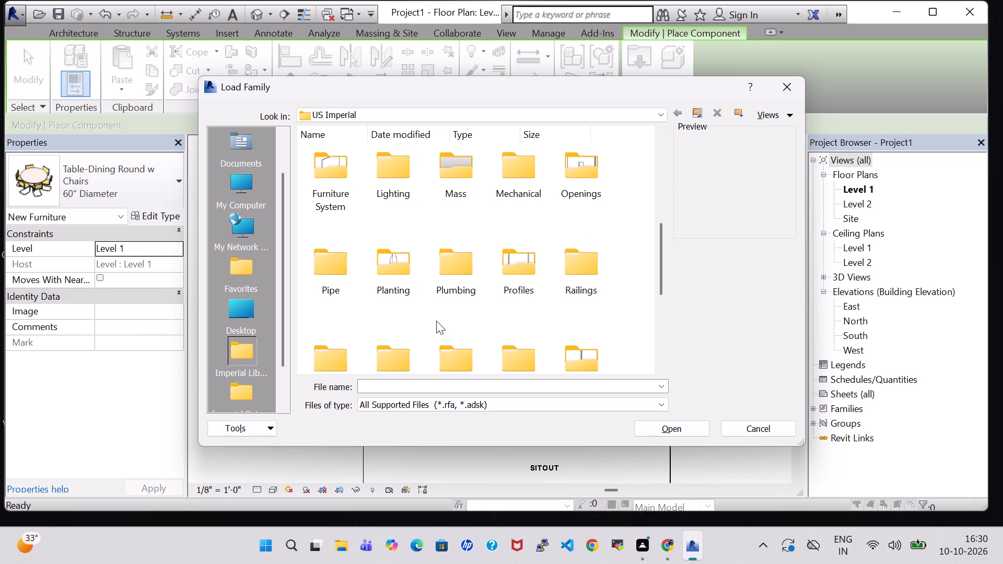
left_click(400, 277)
key("s")
double_click(397, 192)
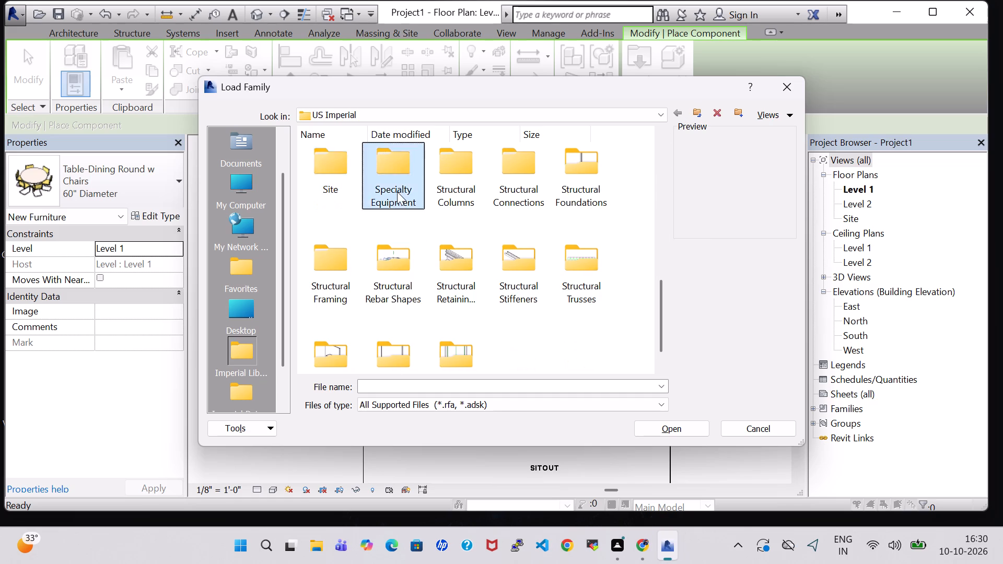
double_click(380, 182)
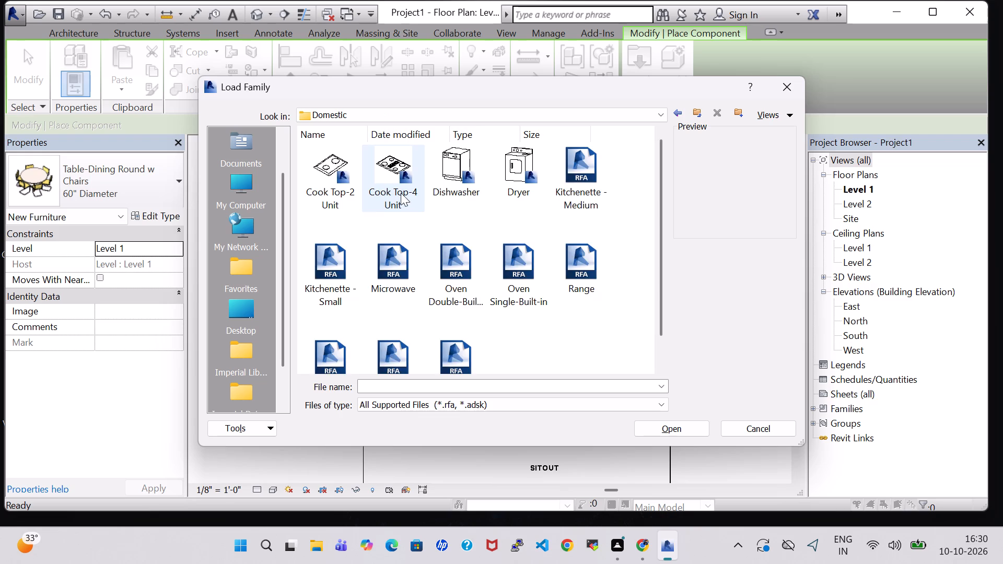
scroll(400, 327, "down", 2)
left_click(349, 318)
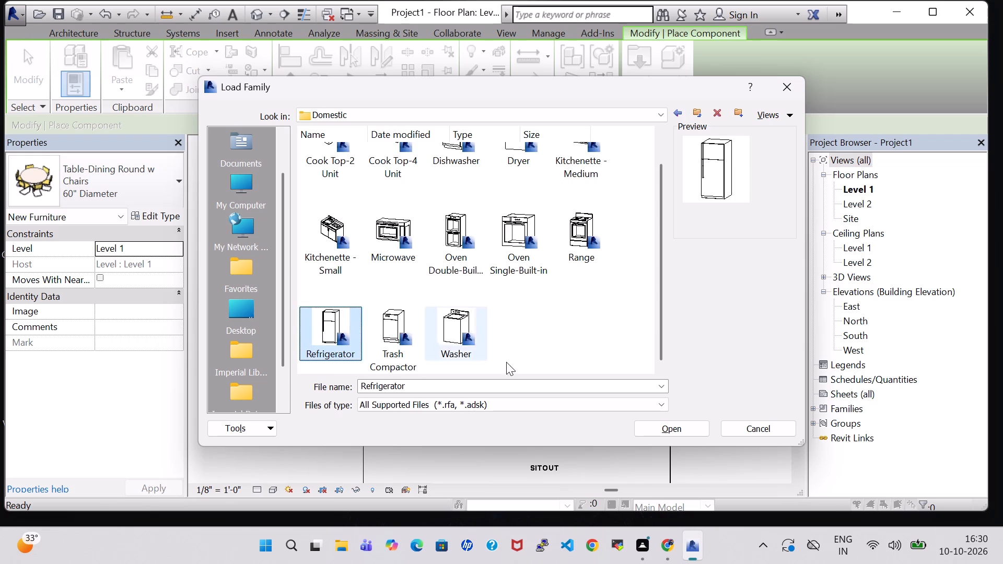
left_click(638, 428)
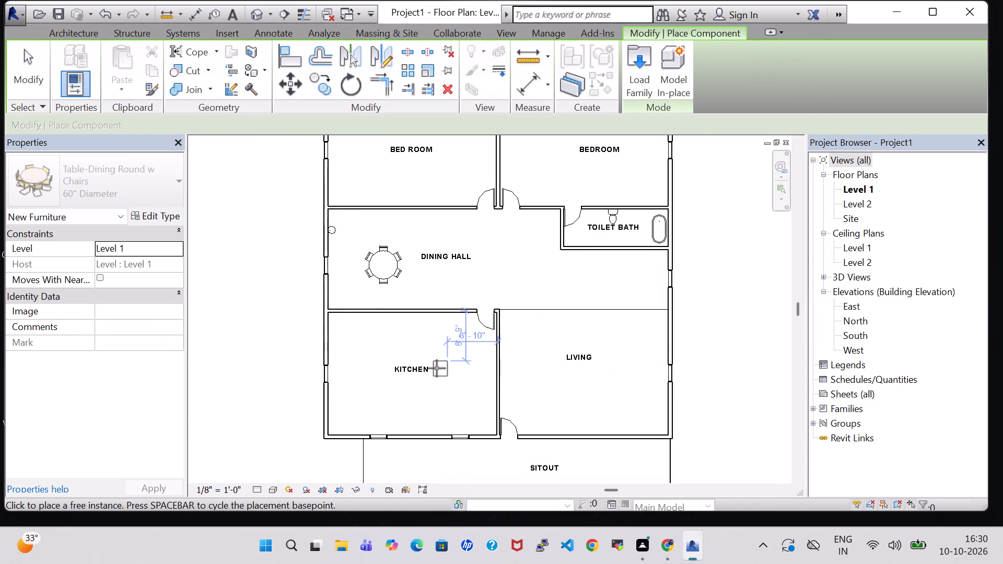
Place the rotated 30" x 32" RH Refrigerator against KITCHEN's north wall, about 21'-2" from the east wall.
scroll(437, 367, "up", 7)
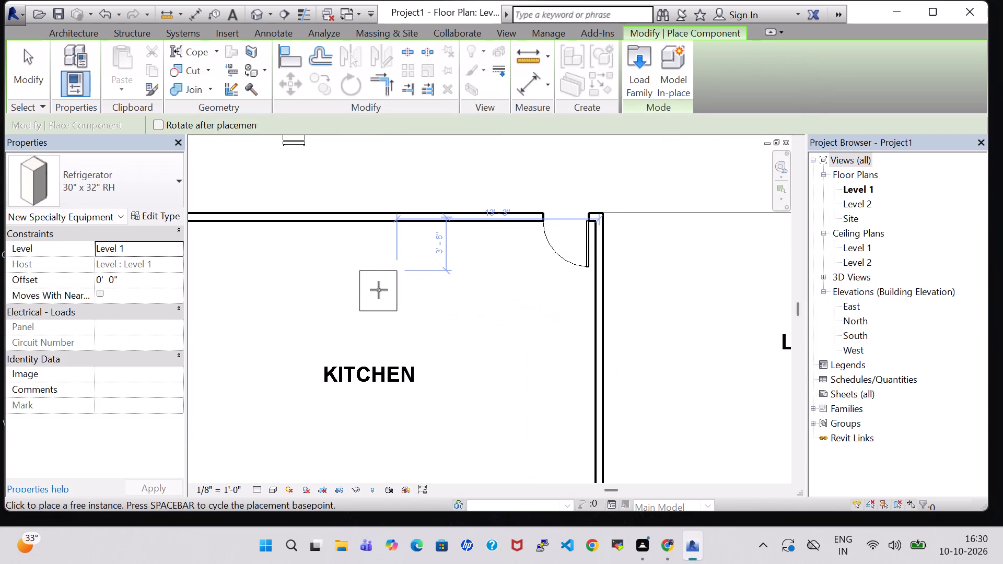
key("space")
key("space")
key("space")
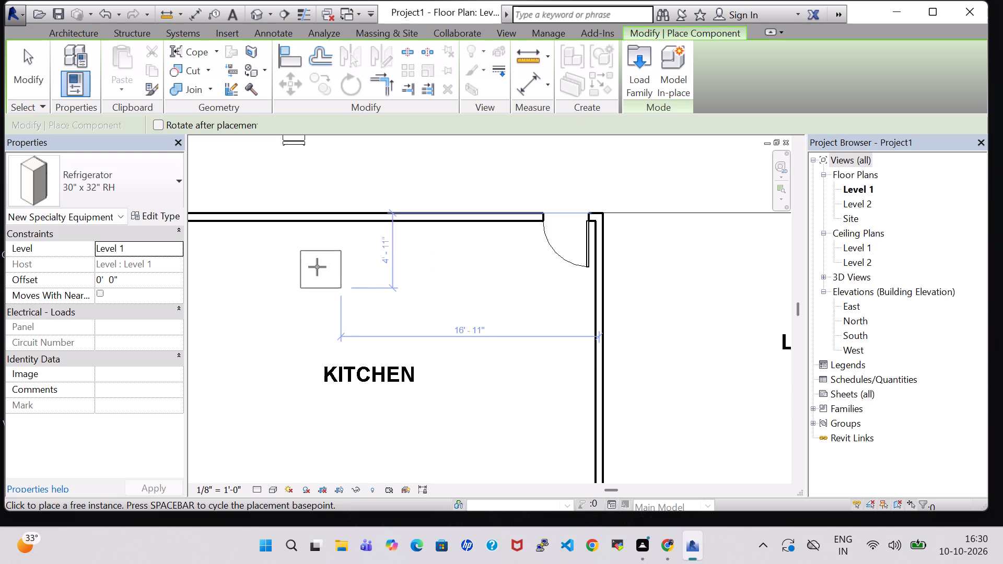
scroll(316, 267, "down", 2)
scroll(270, 252, "down", 1)
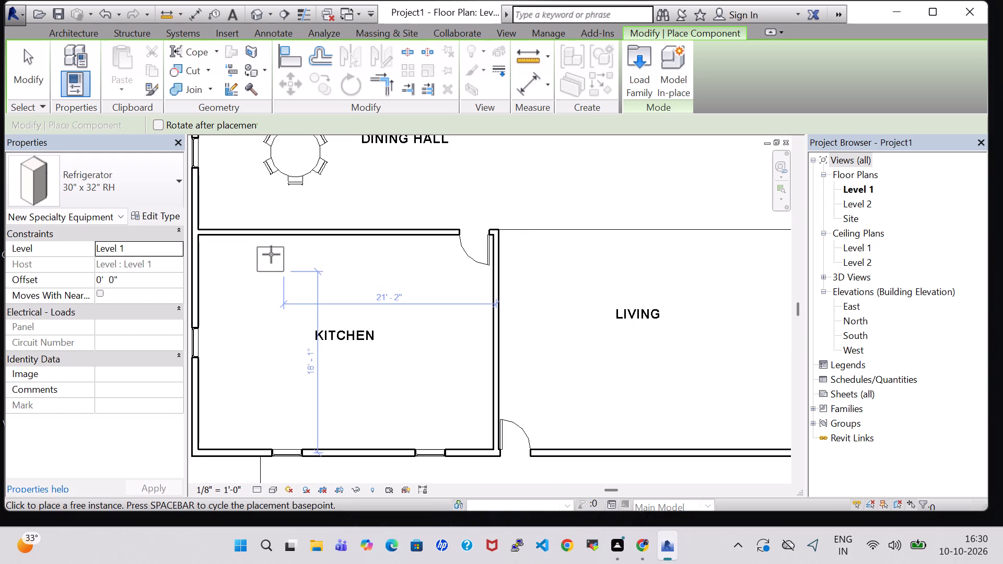
scroll(271, 254, "up", 5)
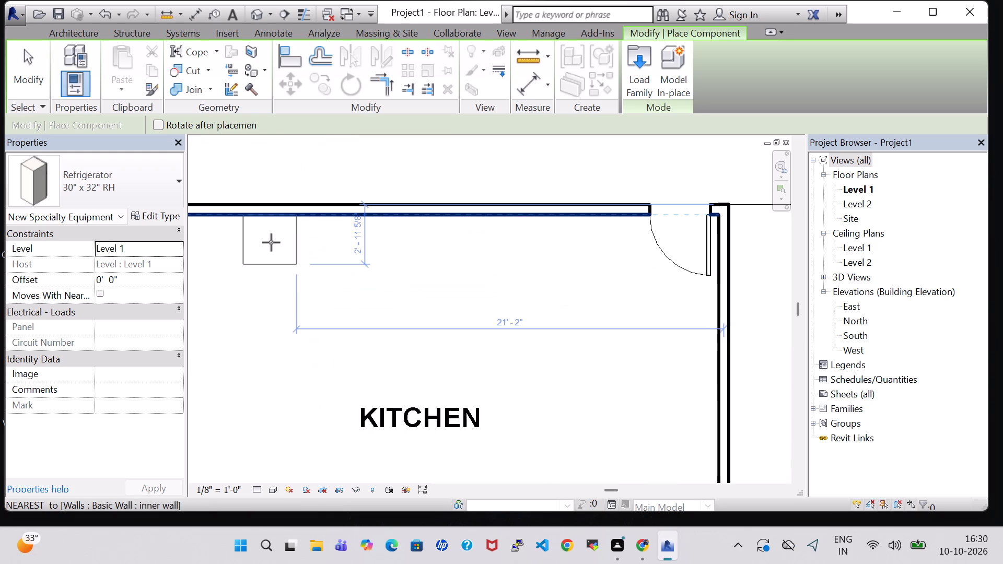
left_click(271, 242)
key("Escape")
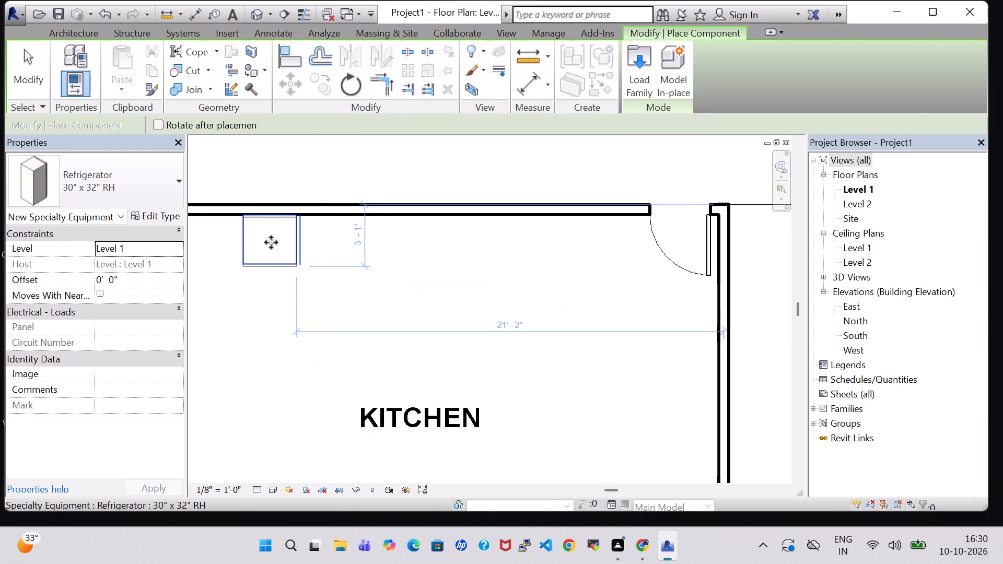
key("Escape")
key("Escape")
Load the Kitchenette - Small family from the Domestic folder of the US Imperial library's Specialty Equipment.
scroll(329, 313, "down", 4)
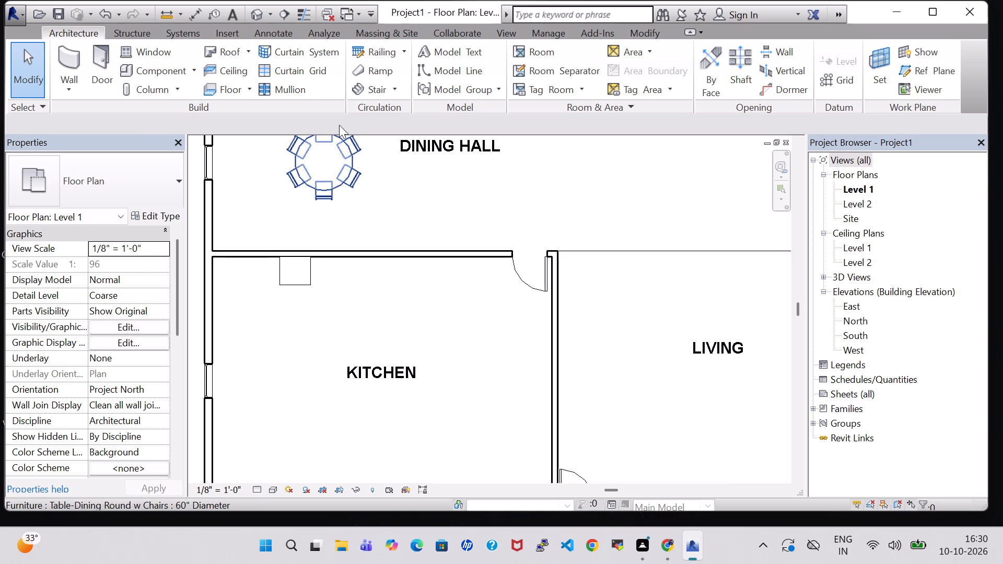
left_click(151, 77)
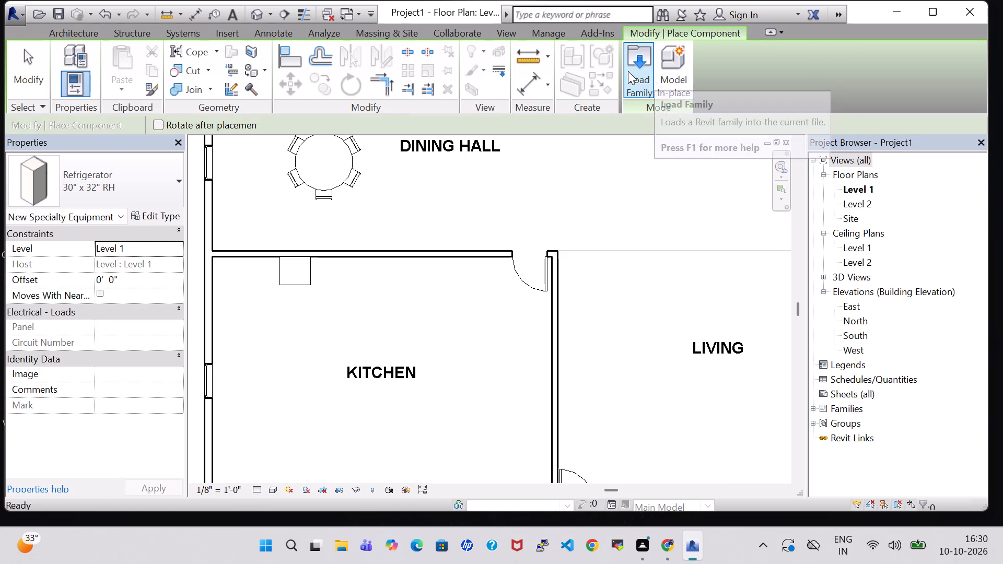
left_click(628, 71)
left_click(582, 347)
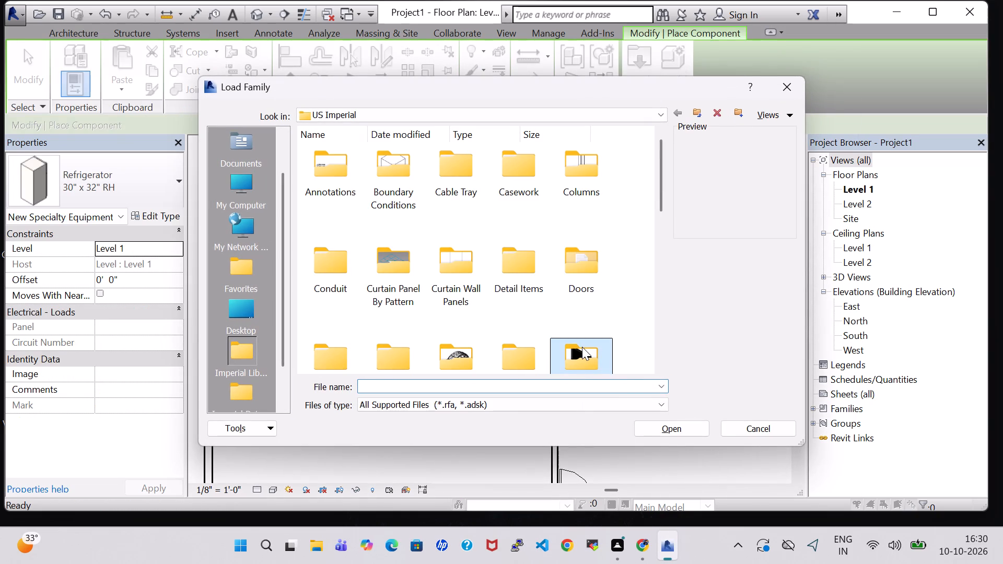
key("s")
double_click(410, 156)
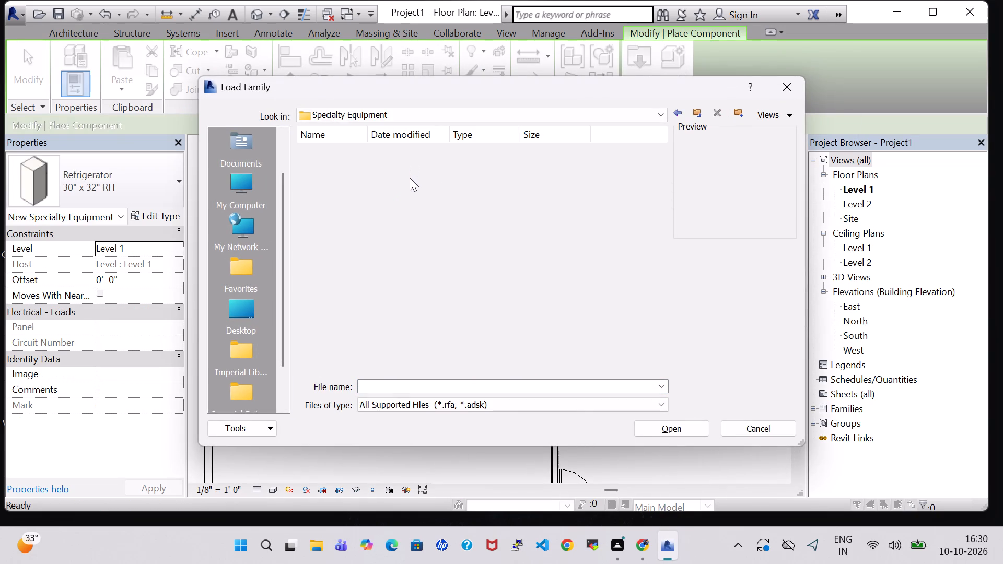
double_click(416, 179)
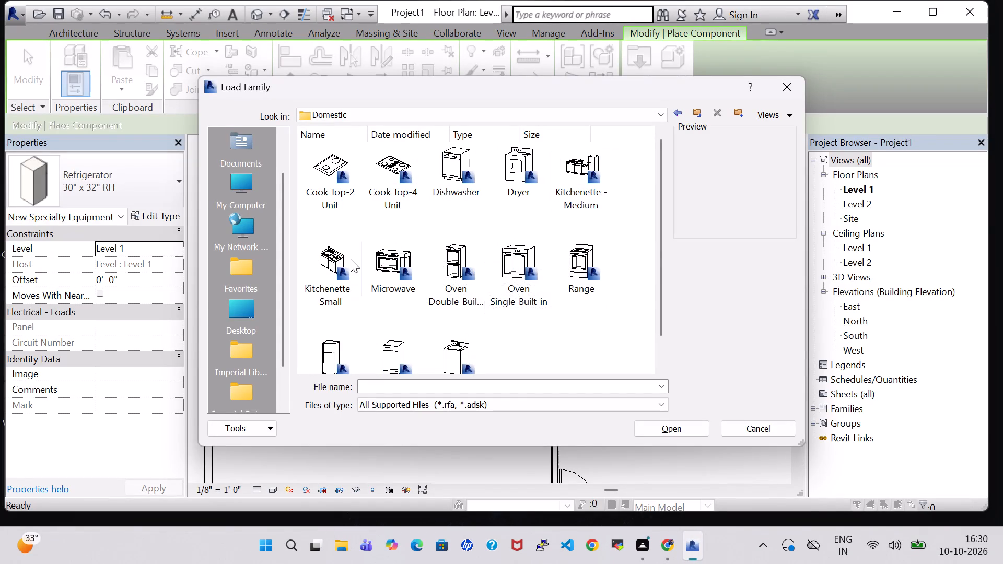
left_click(334, 255)
left_click(671, 422)
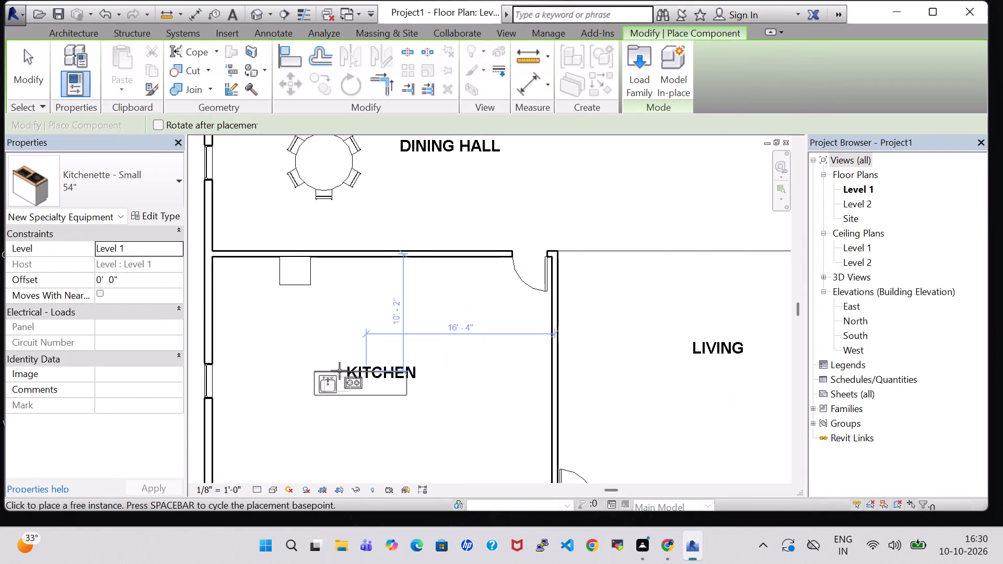
Place the rotated Kitchenette - Small 54" against KITCHEN's west wall, overlapping the south end of the window.
key("space")
scroll(297, 377, "up", 5)
scroll(297, 377, "down", 1)
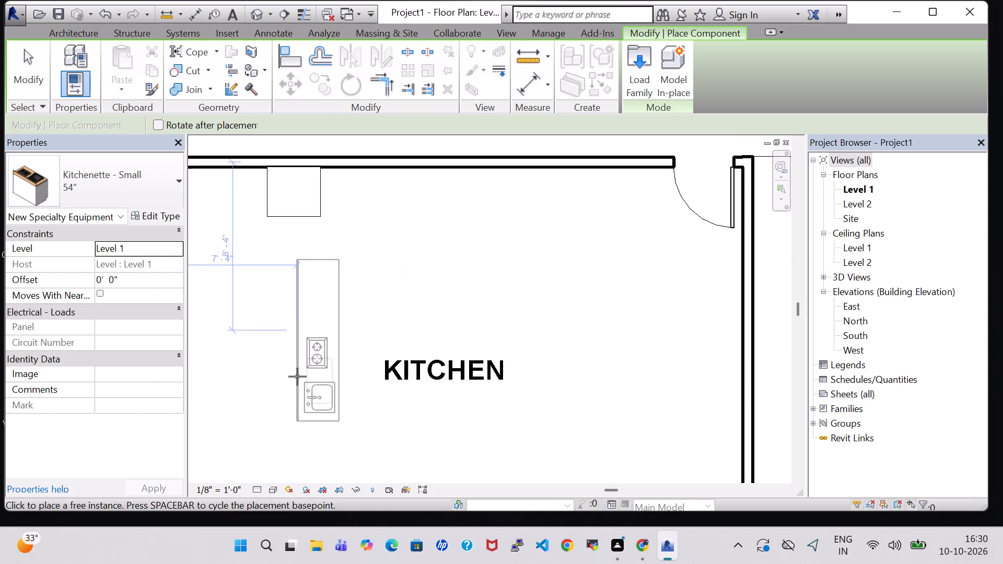
scroll(297, 377, "down", 1)
middle_click_drag(297, 377, 463, 381)
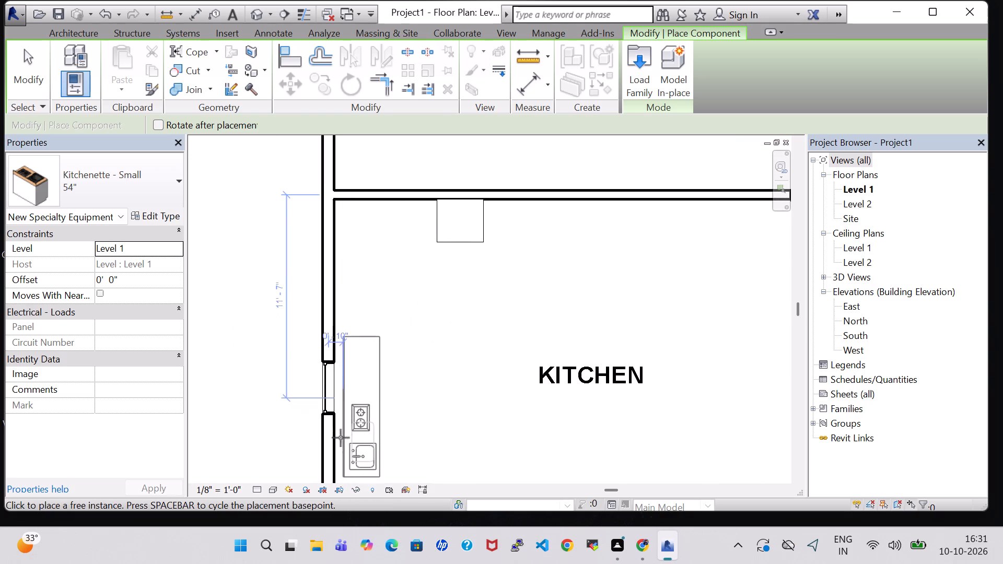
left_click(334, 436)
key("Escape")
key("Escape")
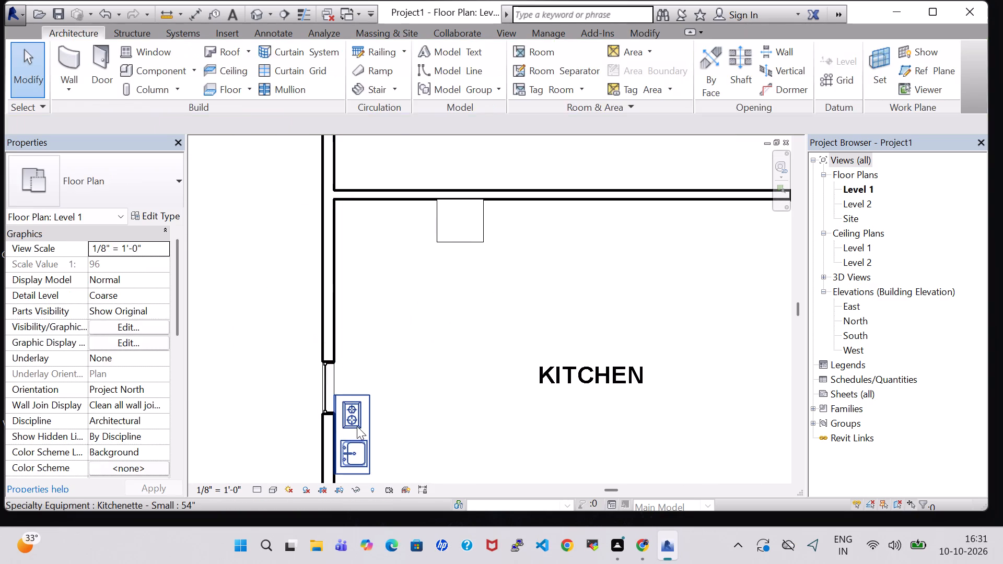
Set the offset of the Kitchenette - Small on KITCHEN's west wall to 3' 0".
left_click(357, 426)
left_click(102, 279)
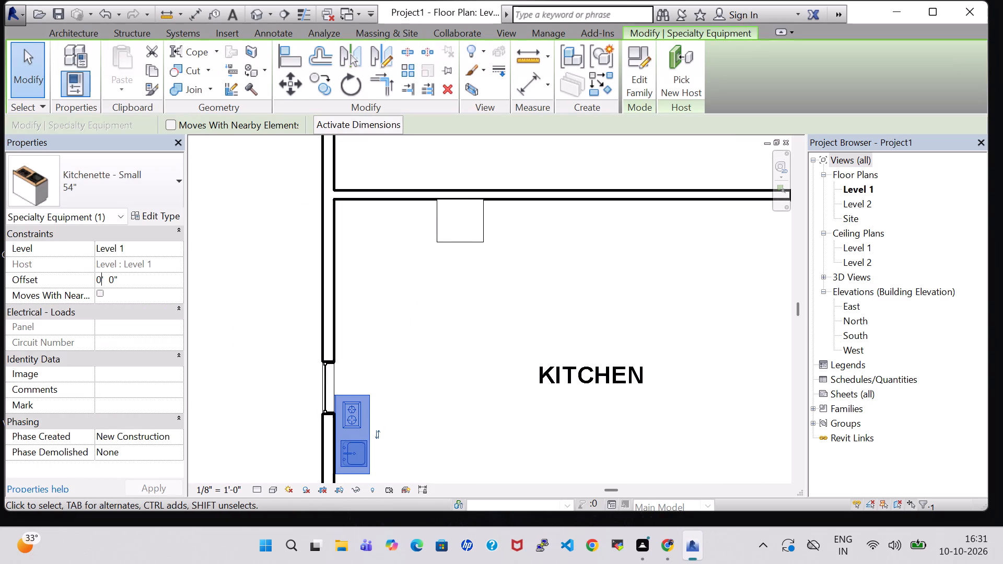
key("BackSpace")
key("3")
key("Return")
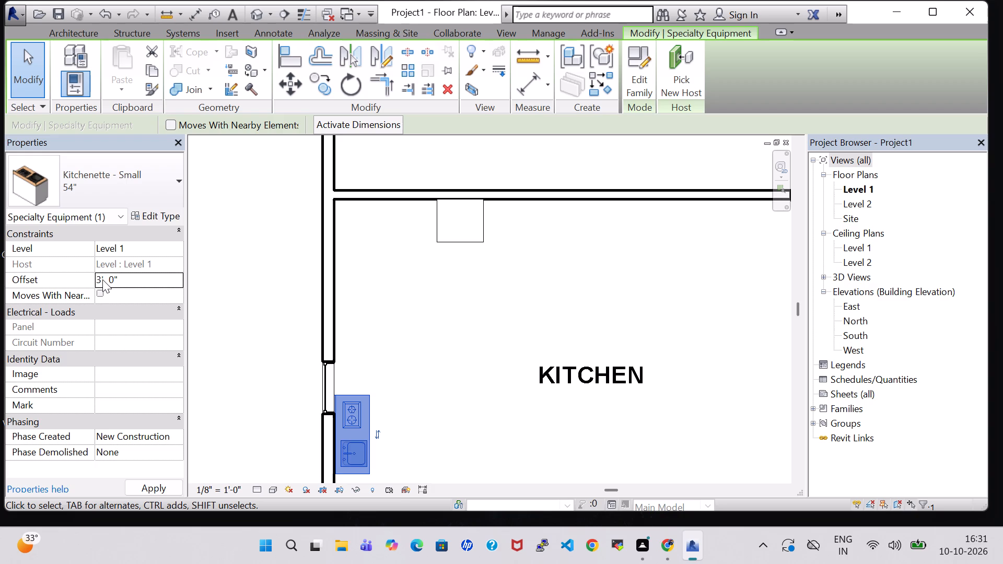
scroll(667, 301, "down", 3)
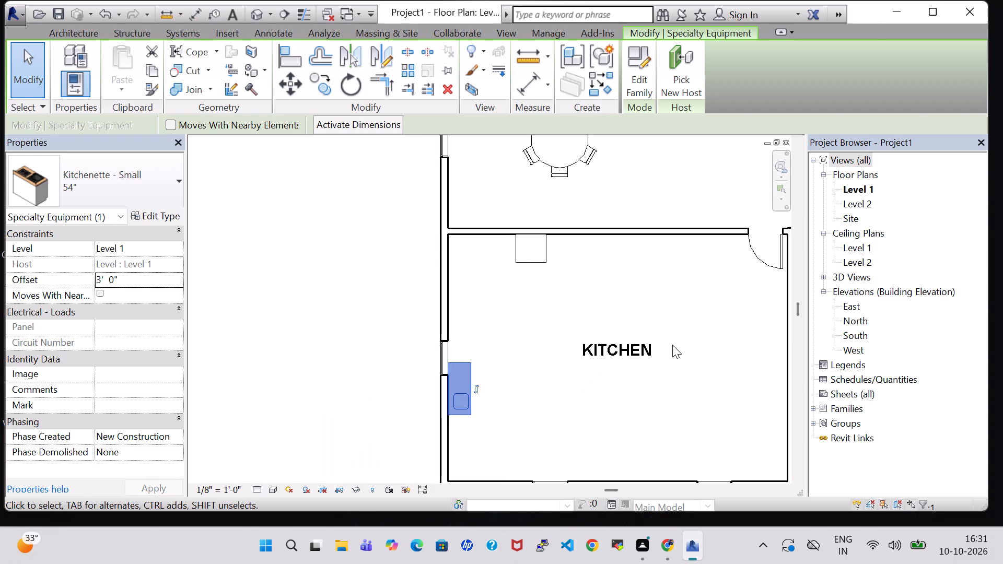
left_click(672, 345)
scroll(672, 345, "down", 1)
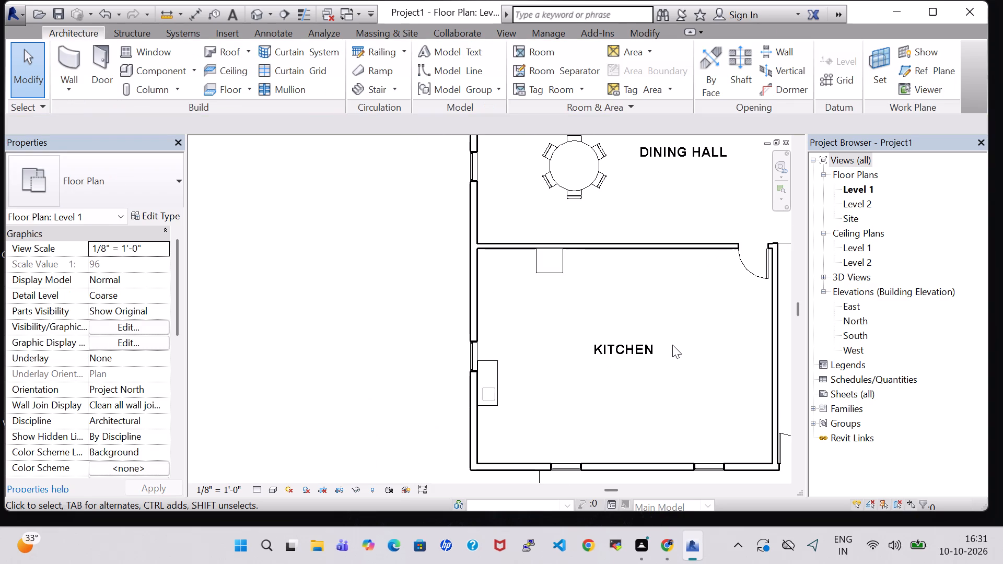
Open the default 3D view and set its visual style to Shaded.
middle_click_drag(639, 450, 582, 397)
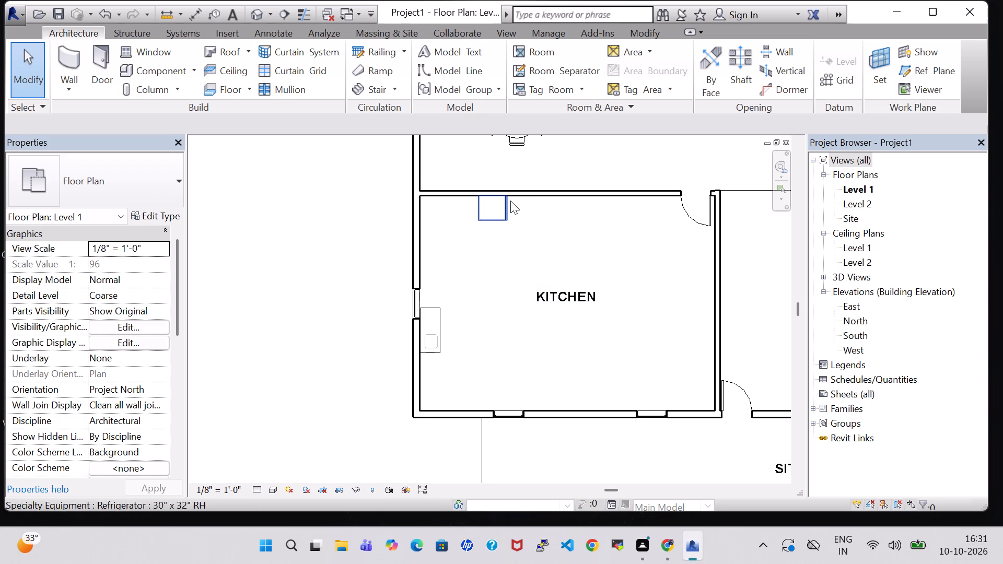
left_click(256, 6)
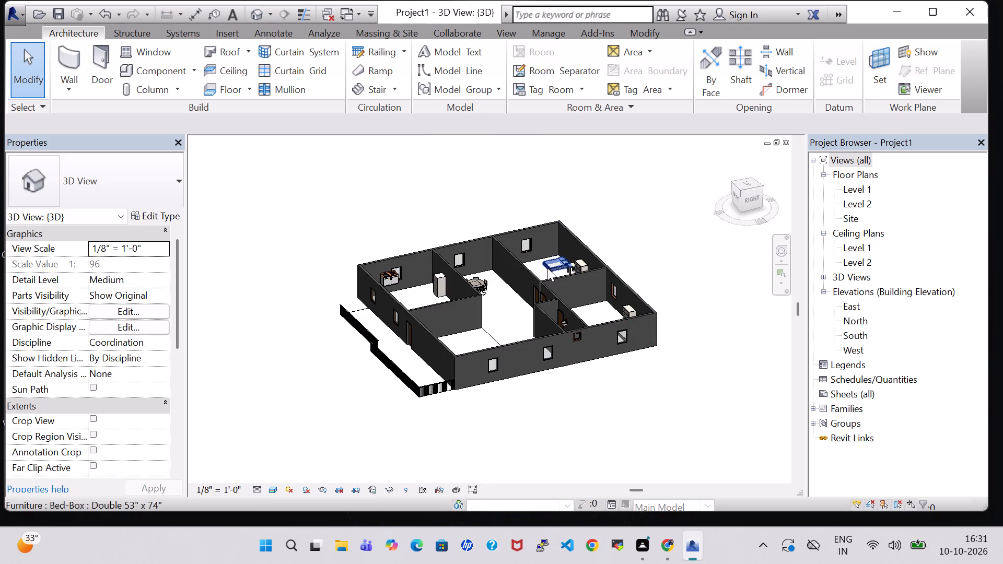
left_click(267, 490)
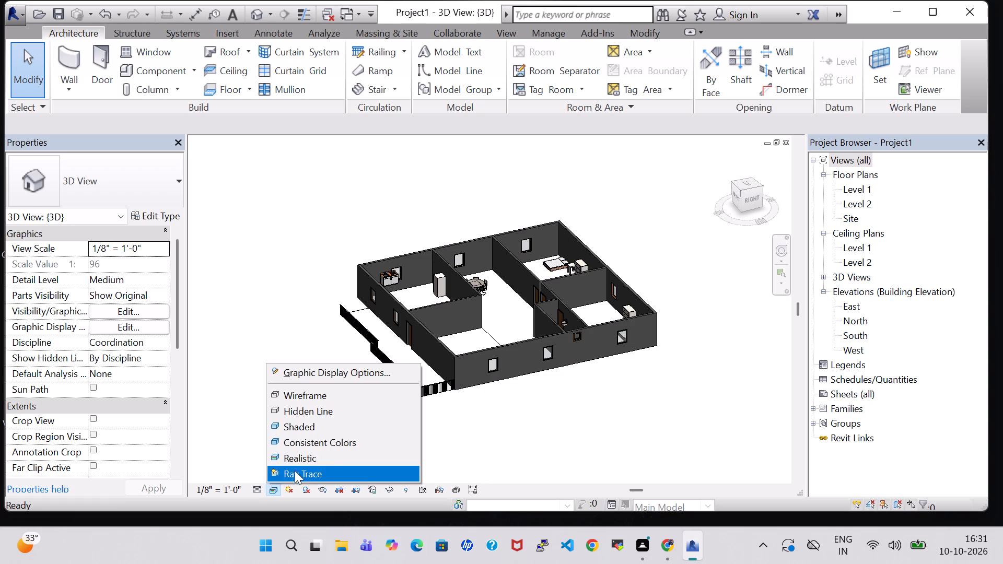
left_click(295, 461)
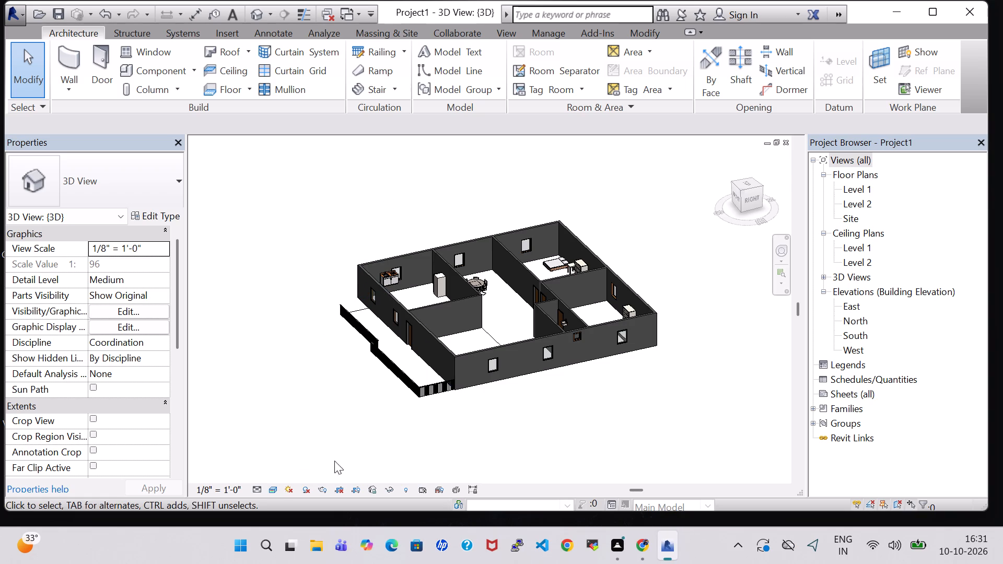
left_click(270, 492)
left_click(271, 425)
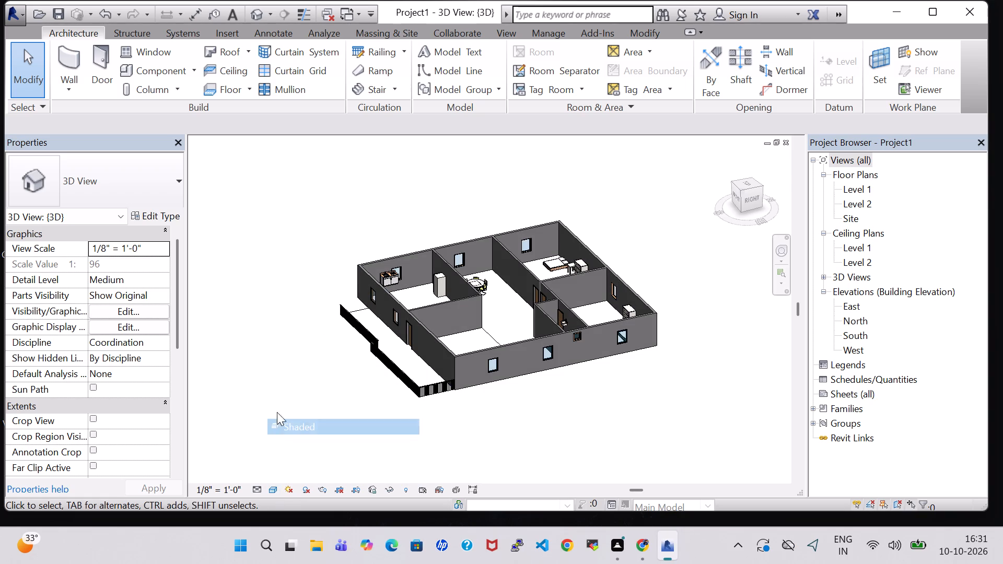
Rotate the refrigerator at KITCHEN's north wall so that its doors face into the room.
middle_click_drag(398, 166, 517, 325, "shift")
scroll(505, 321, "up", 1, "shift")
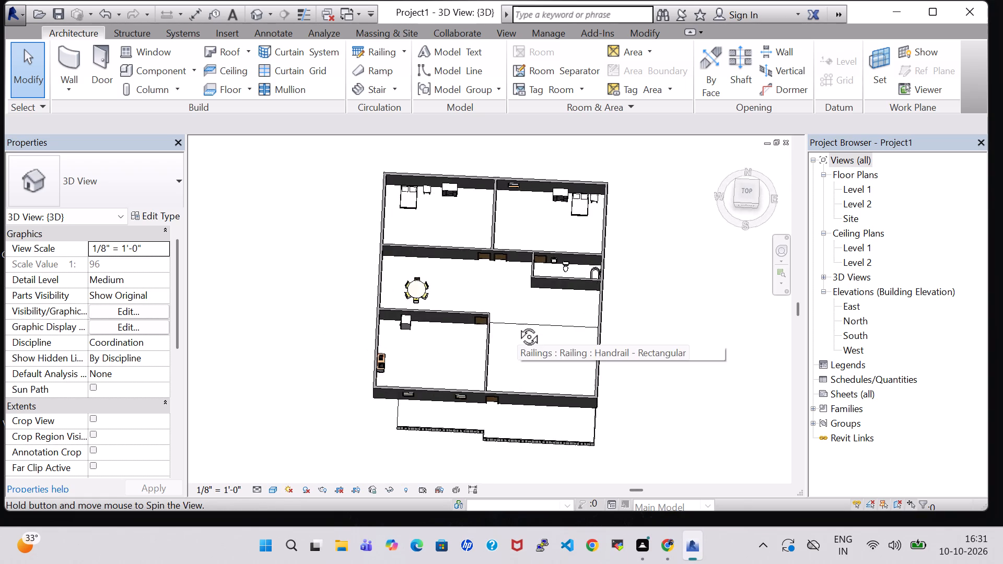
middle_click_drag(517, 325, 401, 178, "shift")
middle_click_drag(402, 184, 418, 217, "shift")
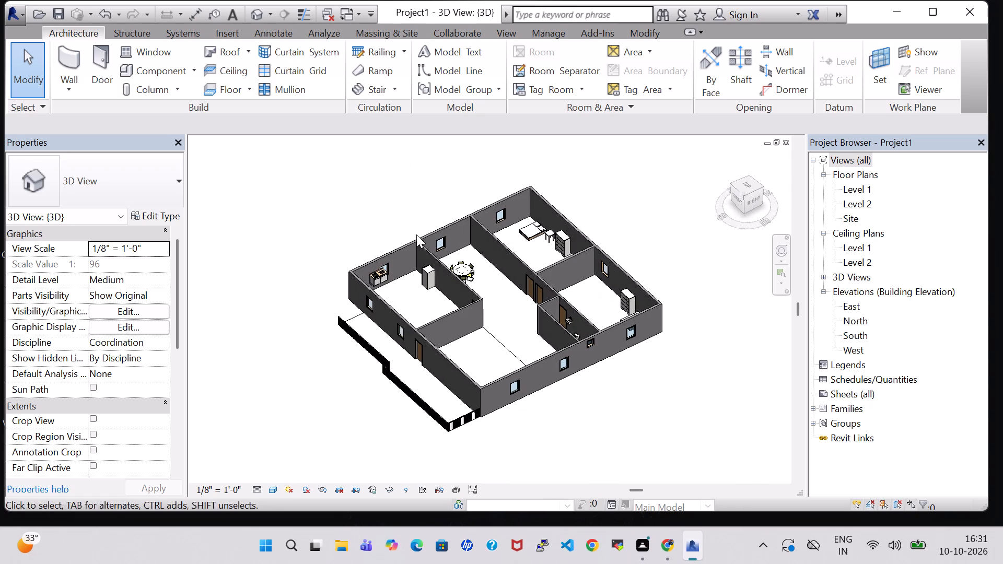
left_click(425, 278)
key("space")
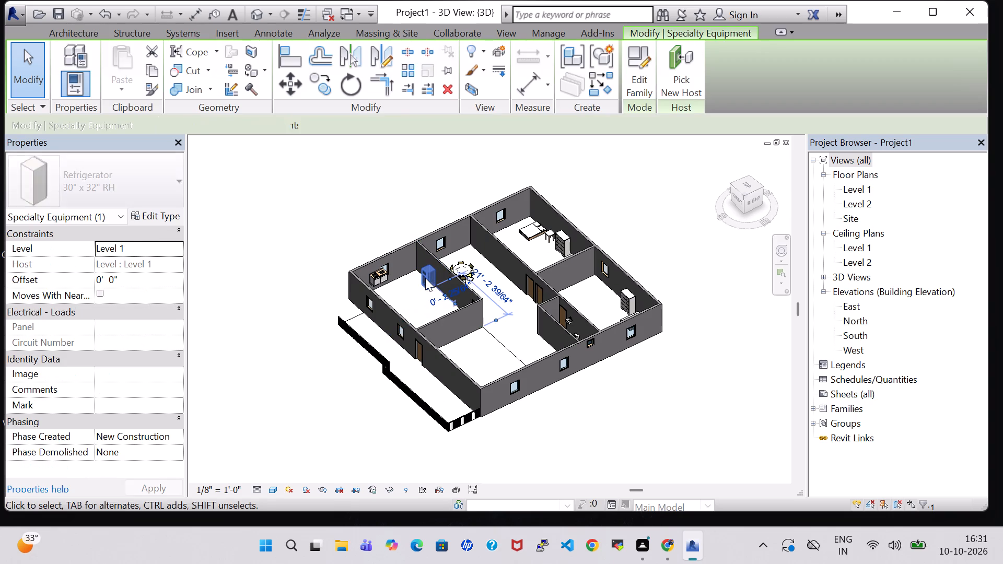
left_click(405, 297)
Nudge the Kitchenette - Small six increments south along KITCHEN's west wall, clear of the window.
scroll(405, 297, "up", 9)
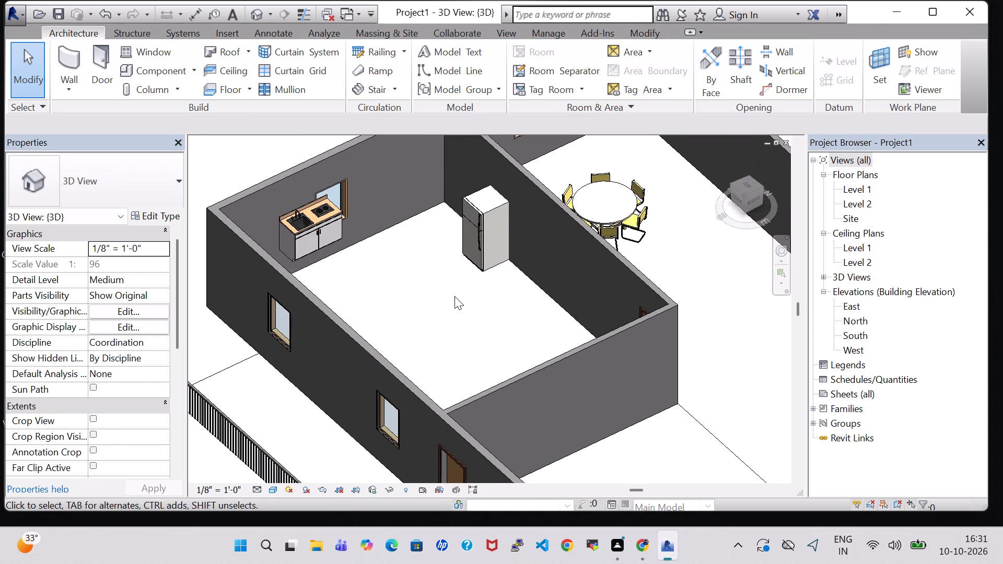
middle_click_drag(454, 296, 413, 244, "shift")
scroll(413, 244, "up", 1, "shift")
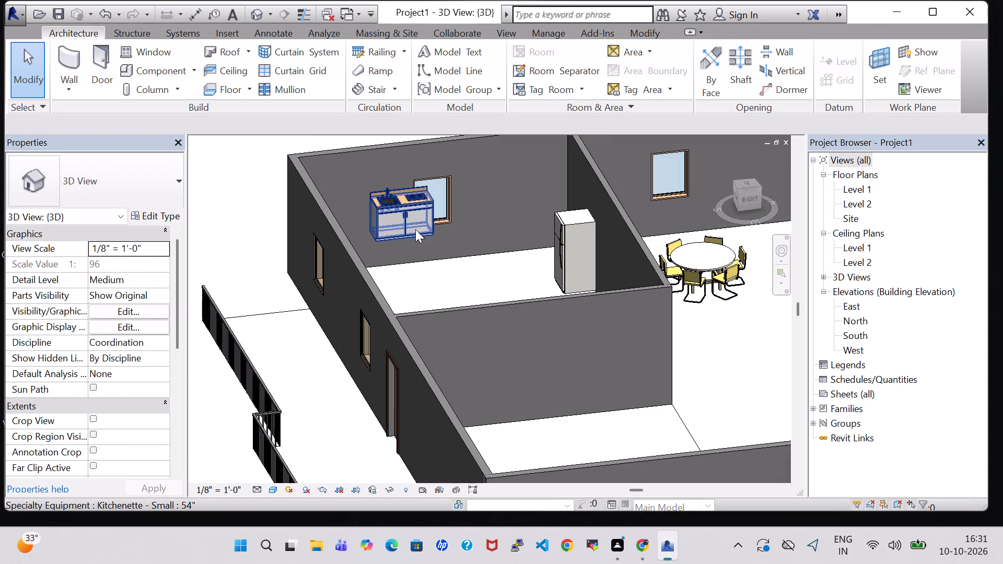
middle_click_drag(444, 258, 410, 247, "shift")
left_click(491, 196)
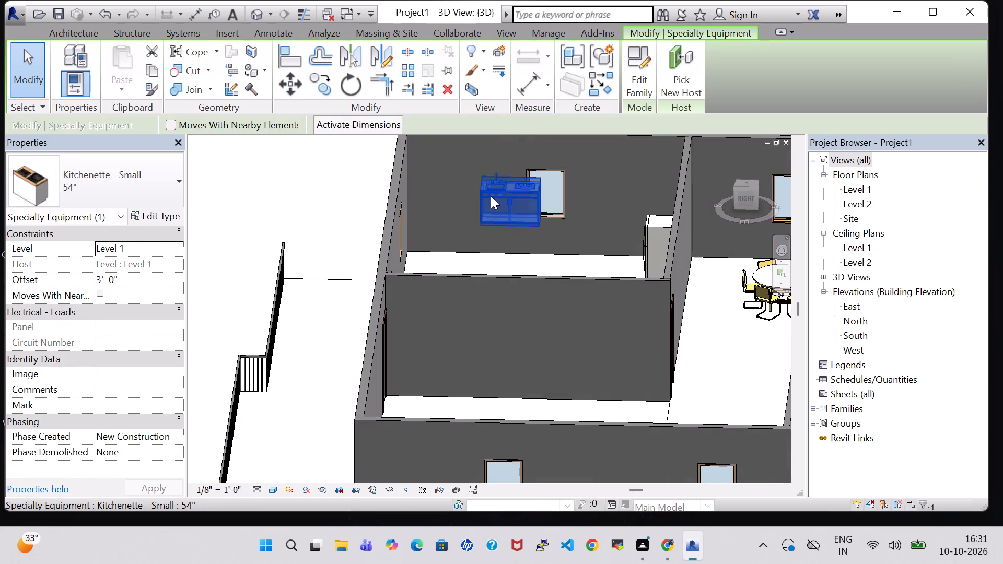
key("Left")
key("Left")
key("Left")
key("Left")
key("Left")
key("Left")
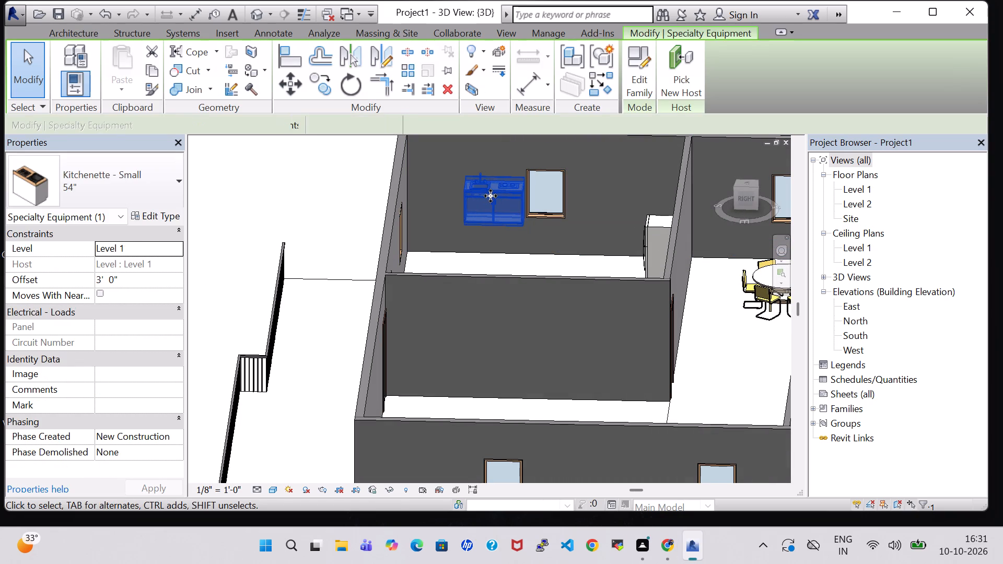
left_click(325, 178)
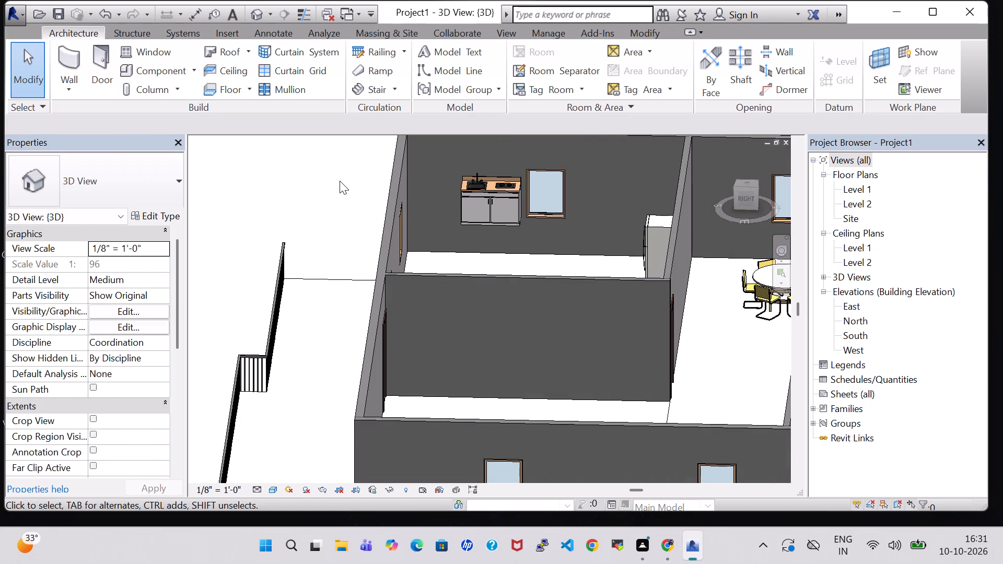
Return to the Level 1 floor plan with KITCHEN, LIVING and SITOUT in view.
middle_click_drag(340, 181, 451, 359, "shift")
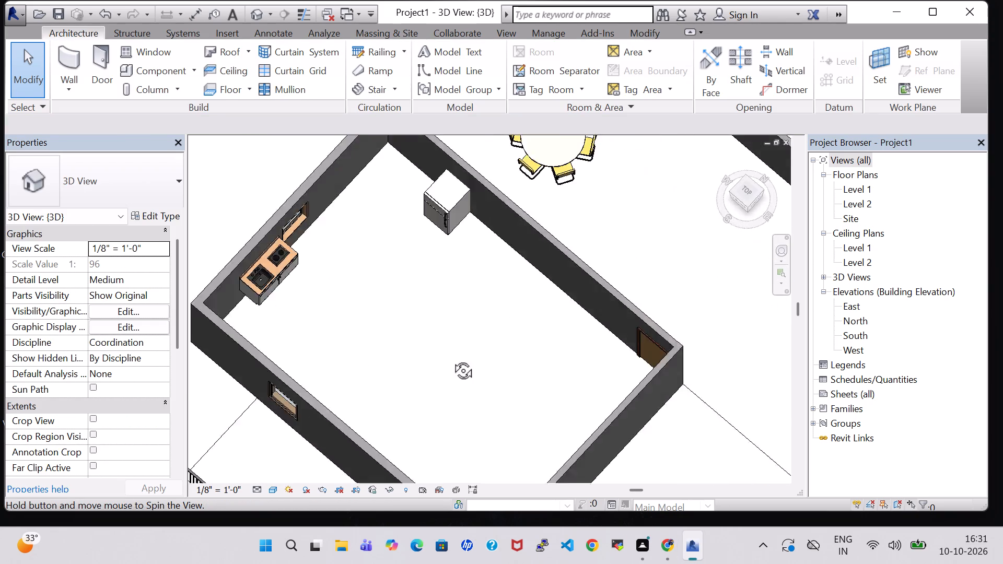
middle_click_drag(451, 359, 482, 370, "shift")
scroll(482, 370, "up", 1, "shift")
double_click(854, 195)
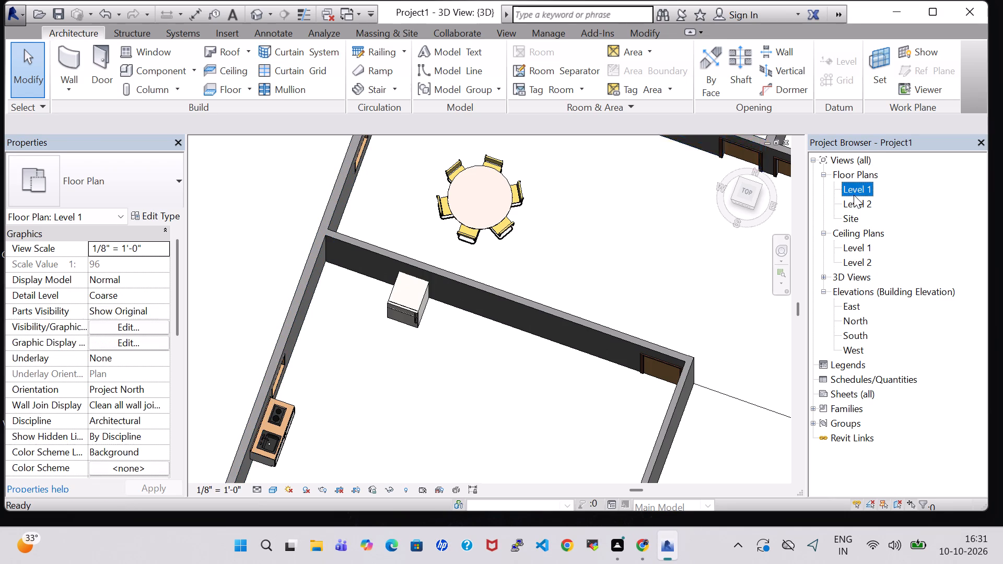
scroll(593, 273, "down", 5)
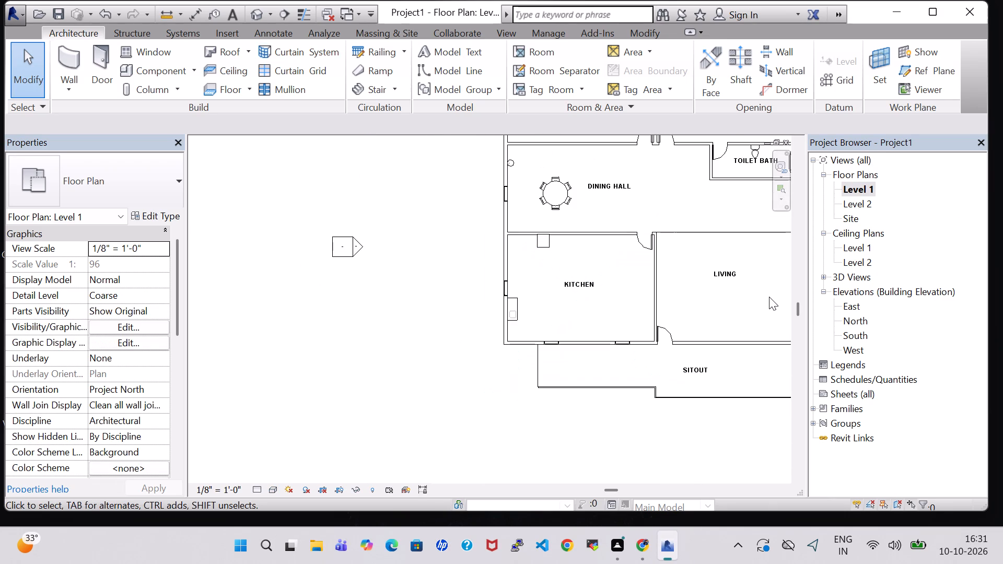
middle_click_drag(769, 297, 640, 308)
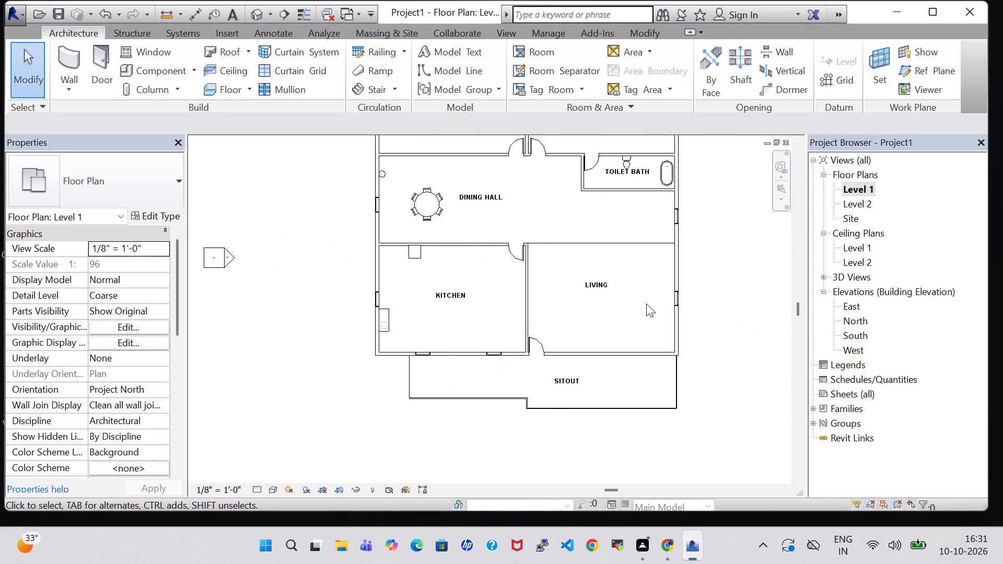
Start placing a component and open the US Imperial library for loading a family.
left_click(166, 62)
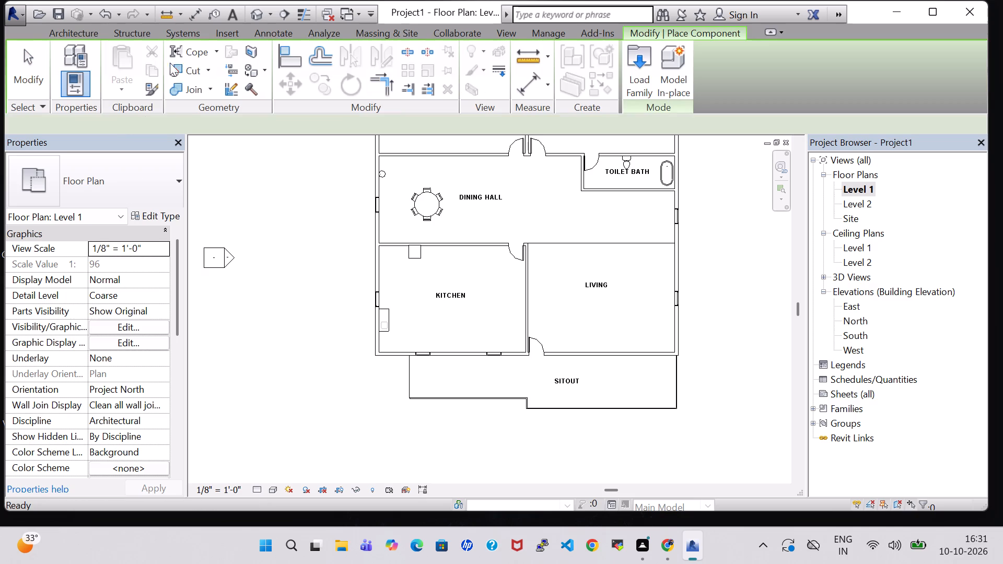
left_click(645, 69)
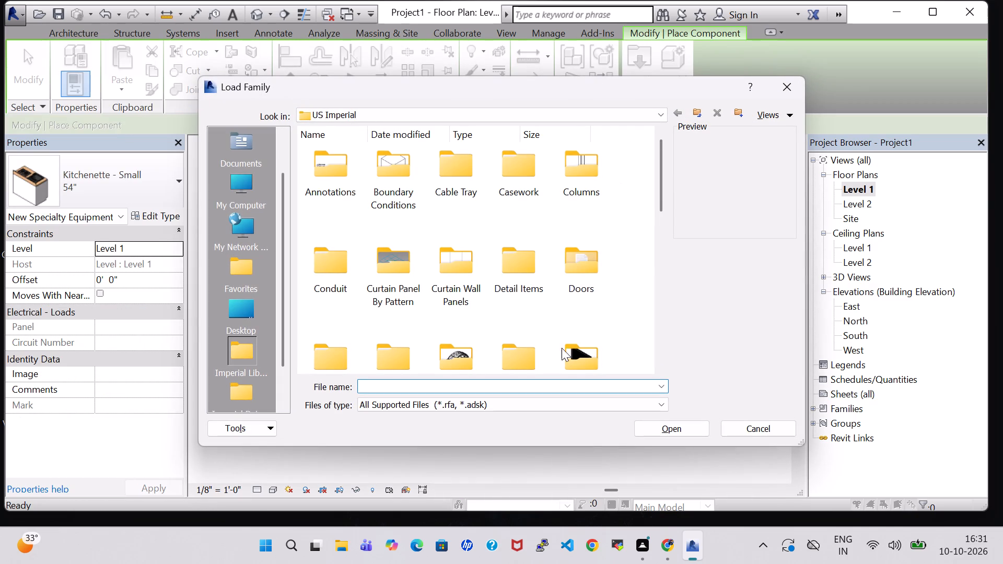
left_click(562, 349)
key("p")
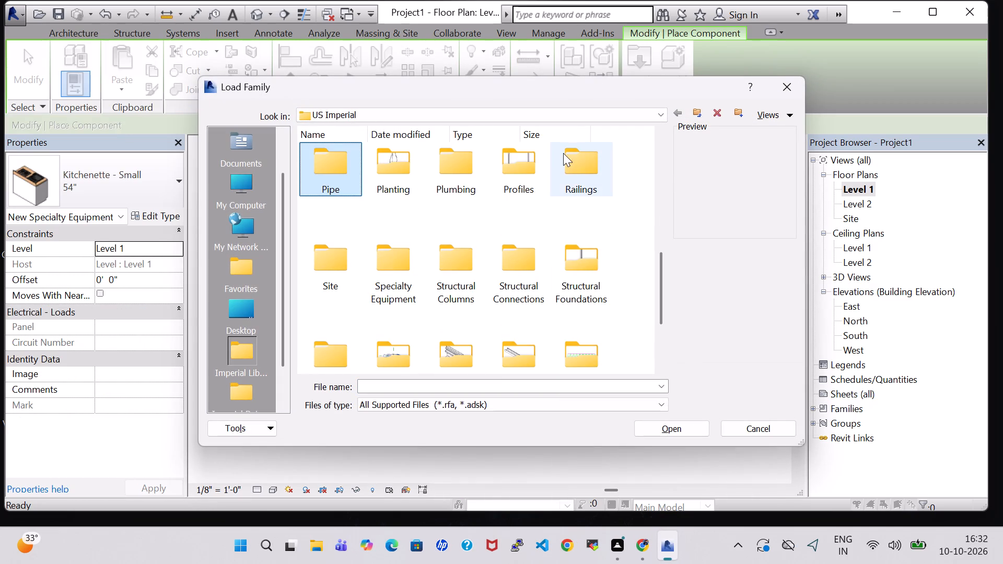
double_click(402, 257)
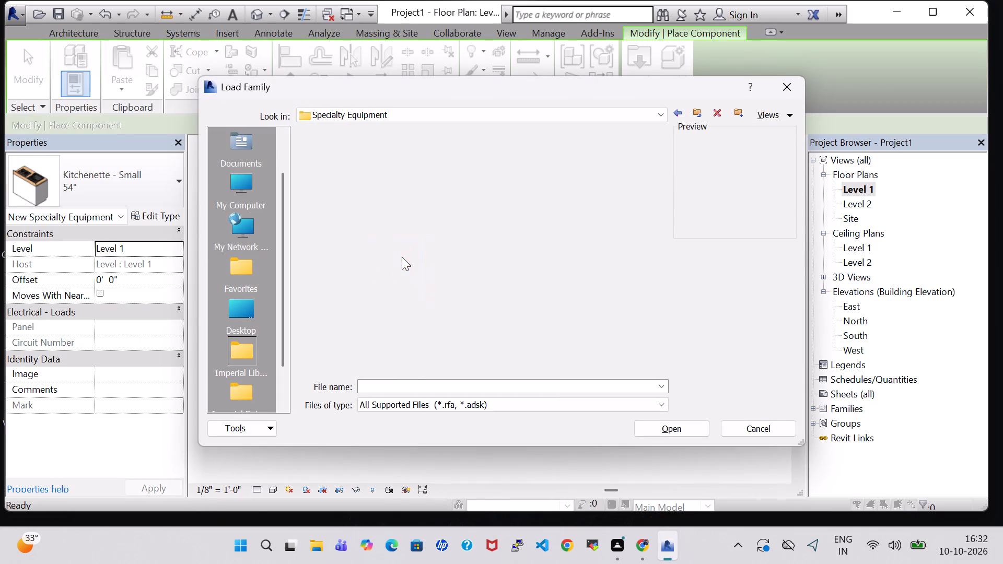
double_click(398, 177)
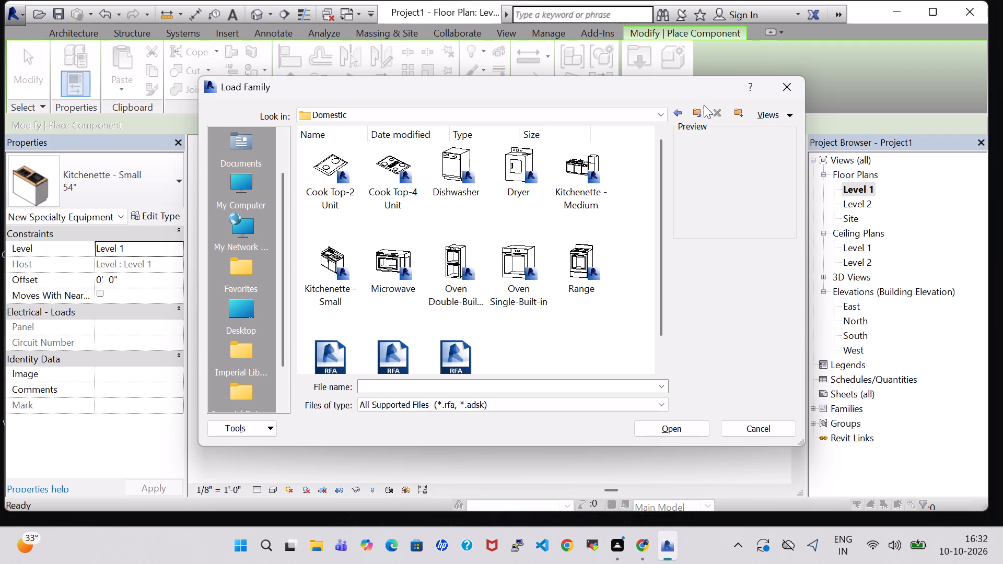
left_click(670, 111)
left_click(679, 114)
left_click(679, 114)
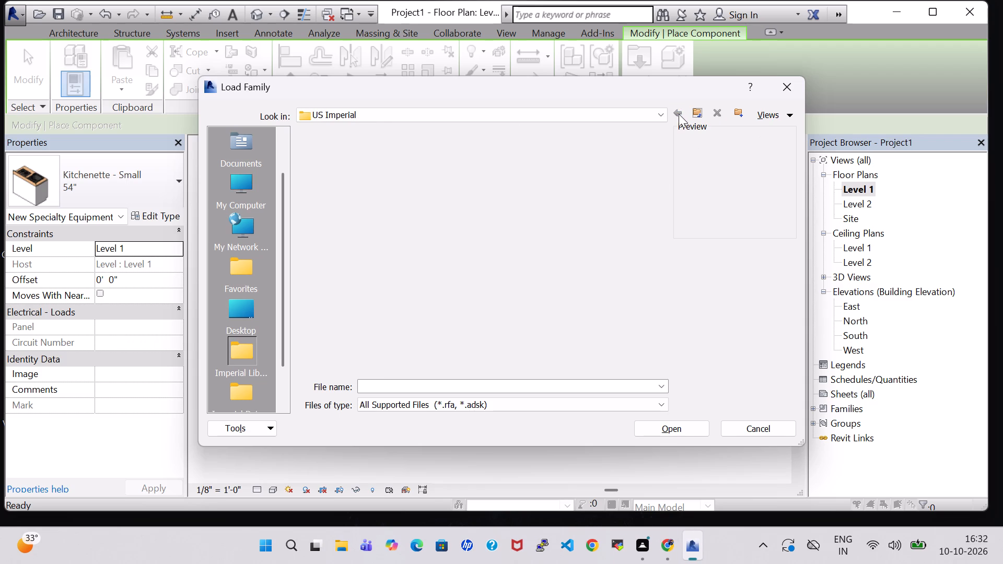
Load the Table-Coffee family from the Tables folder of the US Imperial library's Furniture.
scroll(624, 232, "up", 3)
scroll(550, 267, "down", 1)
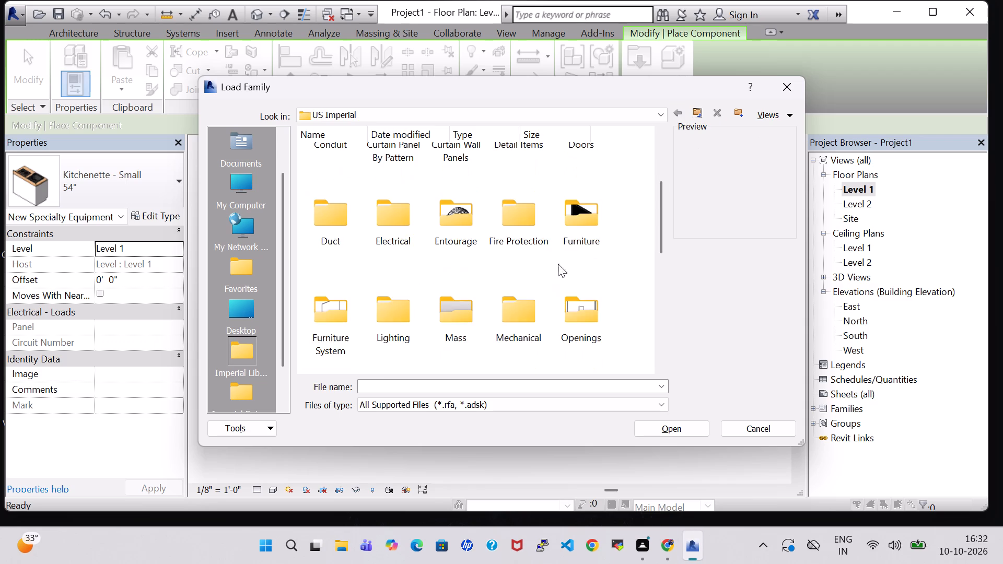
double_click(590, 240)
double_click(516, 173)
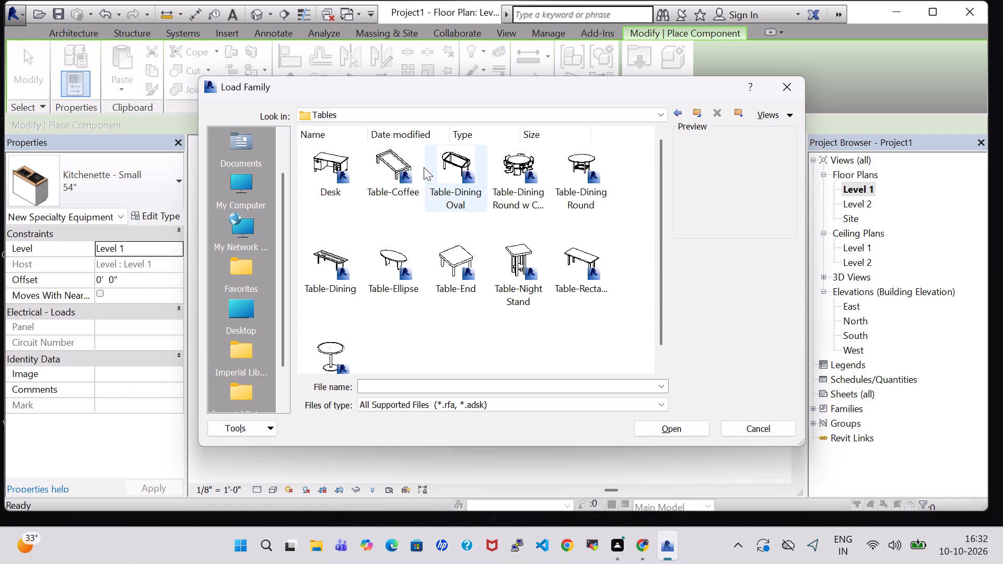
left_click(403, 163)
left_click(658, 429)
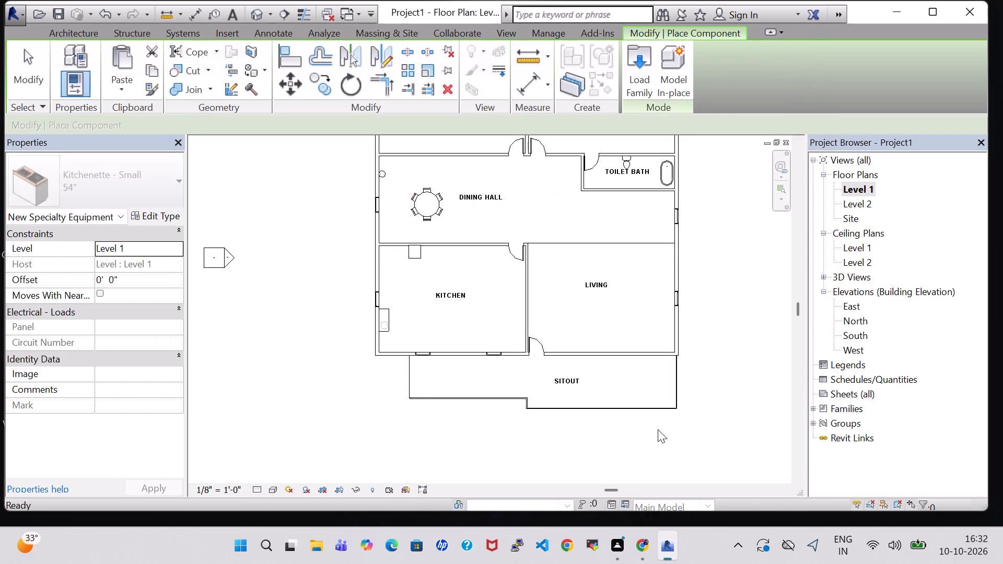
Place two Table-Coffee 24" x 24" x 24" tables in SITOUT's eastern part, the second about 14'-8" from the east edge.
scroll(635, 384, "up", 7)
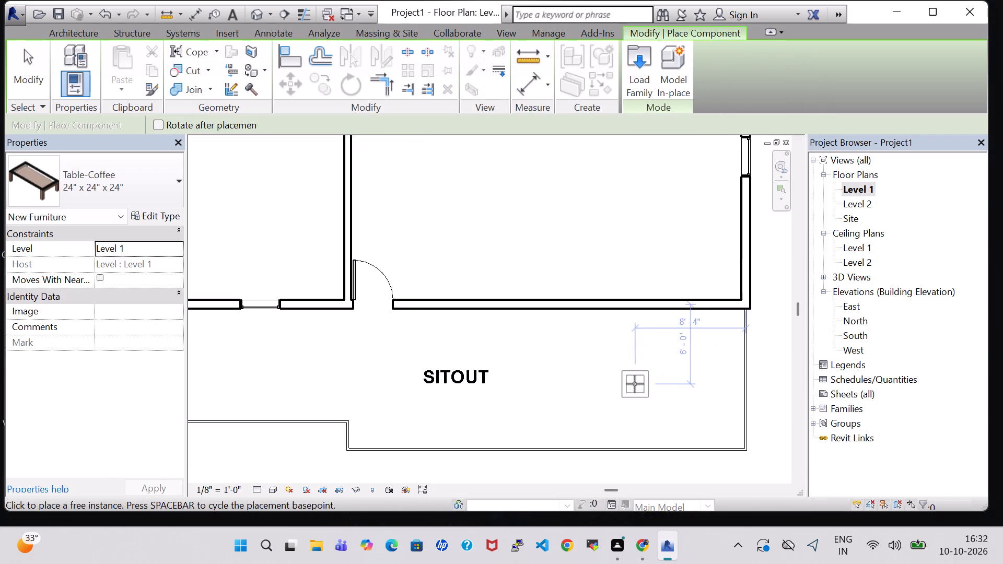
left_click(691, 380)
left_click(551, 385)
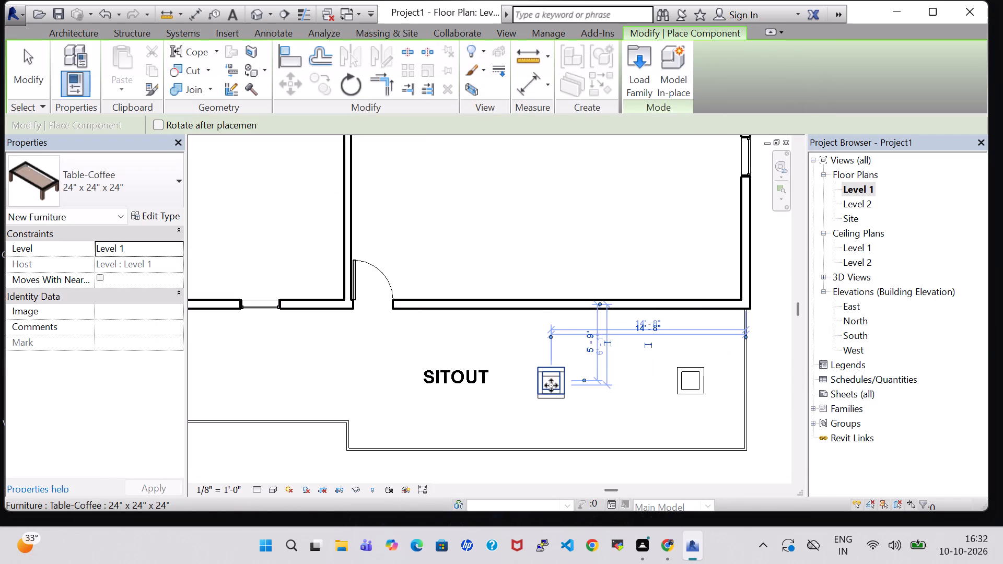
Load the Sofa-Corbu family from the Seating folder of the US Imperial library's Furniture.
key("Escape")
key("Escape")
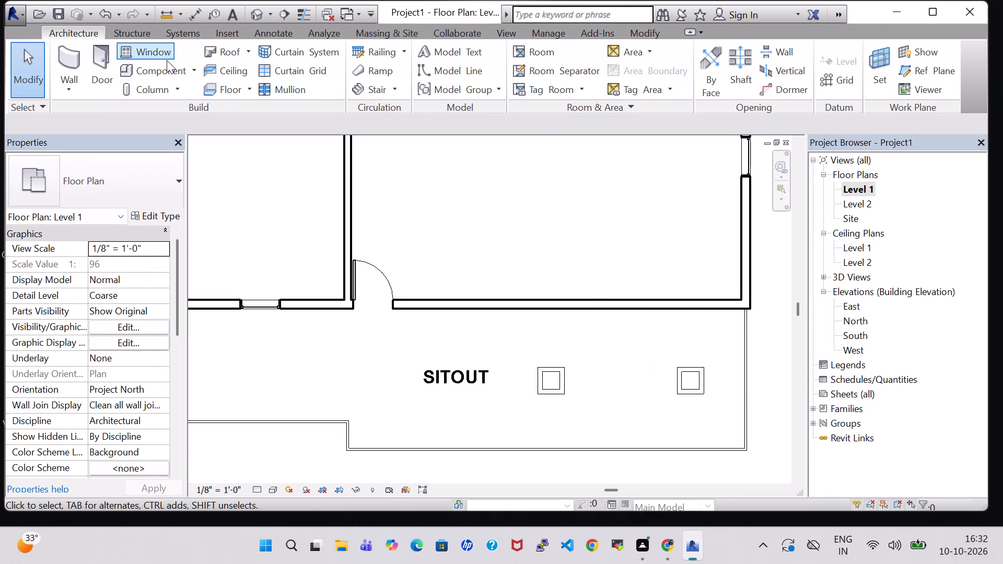
left_click(170, 64)
left_click(639, 83)
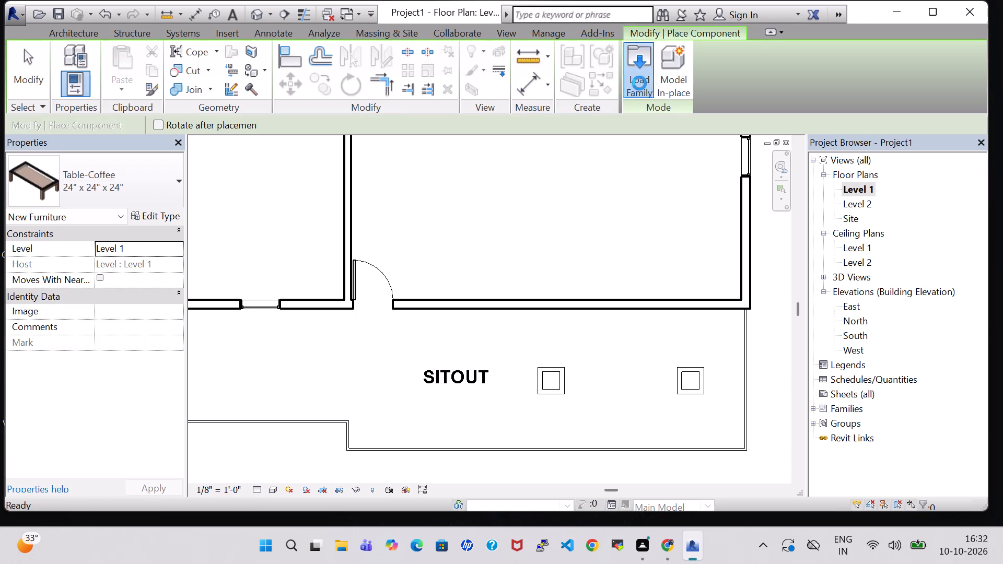
scroll(627, 205, "down", 1)
double_click(581, 242)
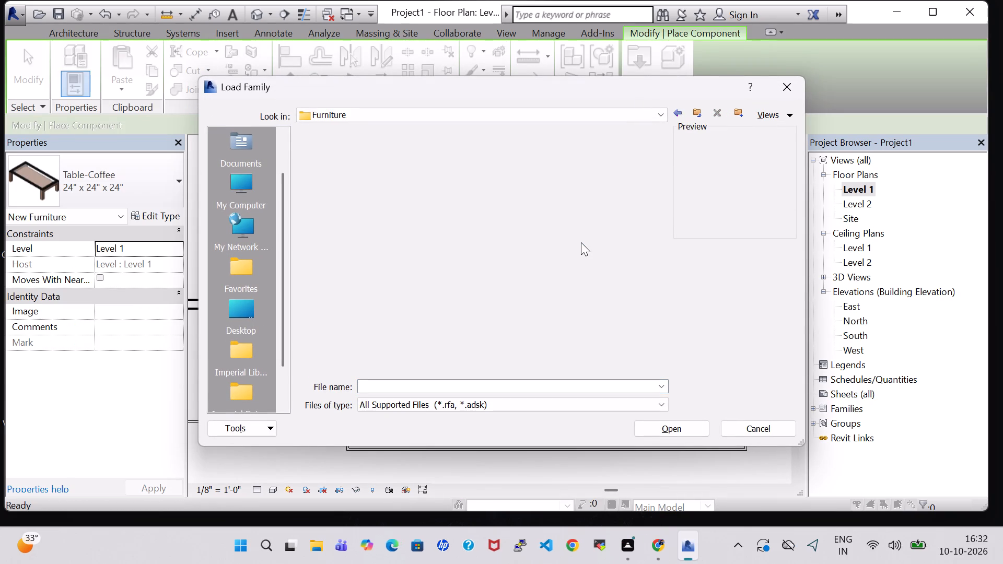
left_click(416, 185)
double_click(383, 169)
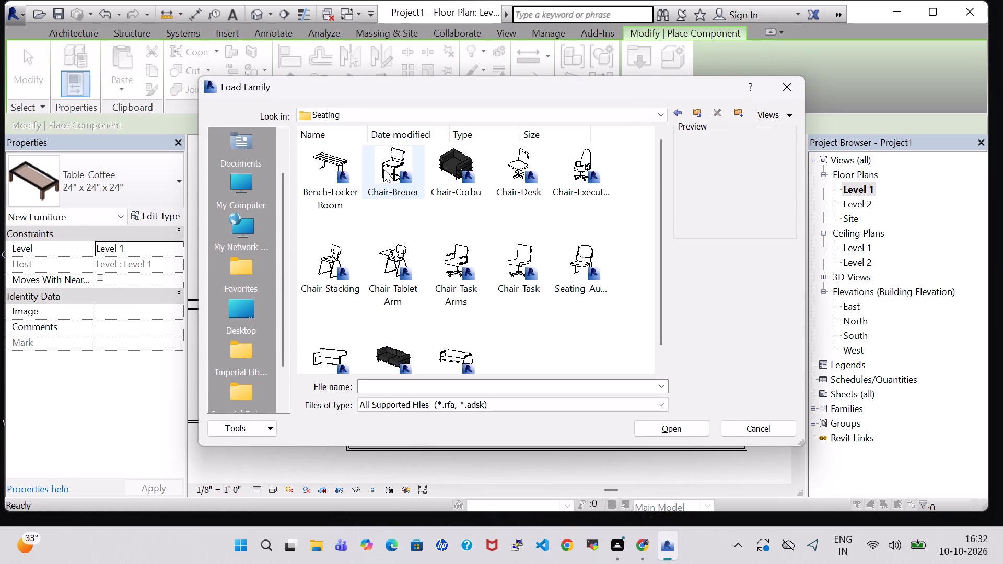
left_click(407, 349)
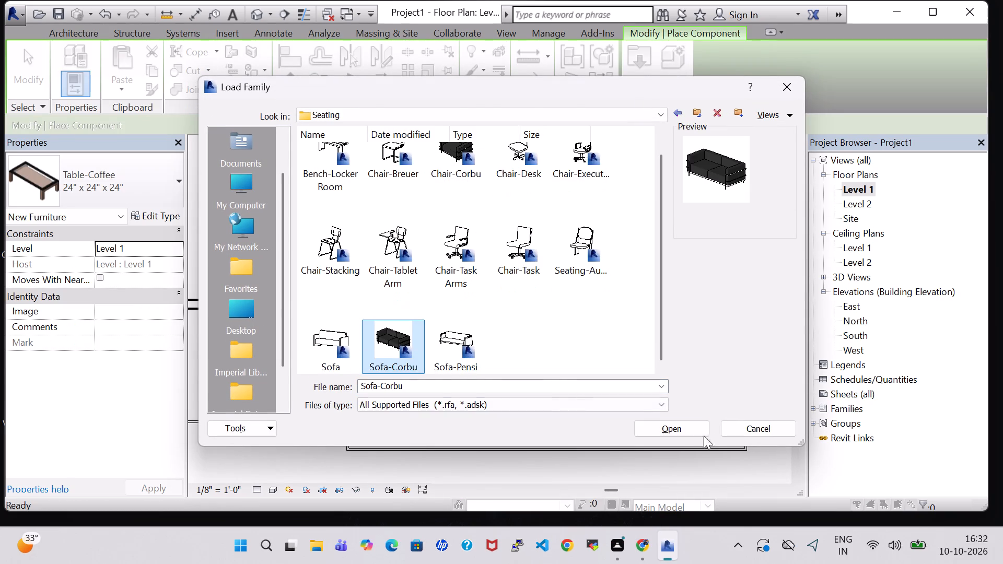
left_click(686, 430)
key("Escape")
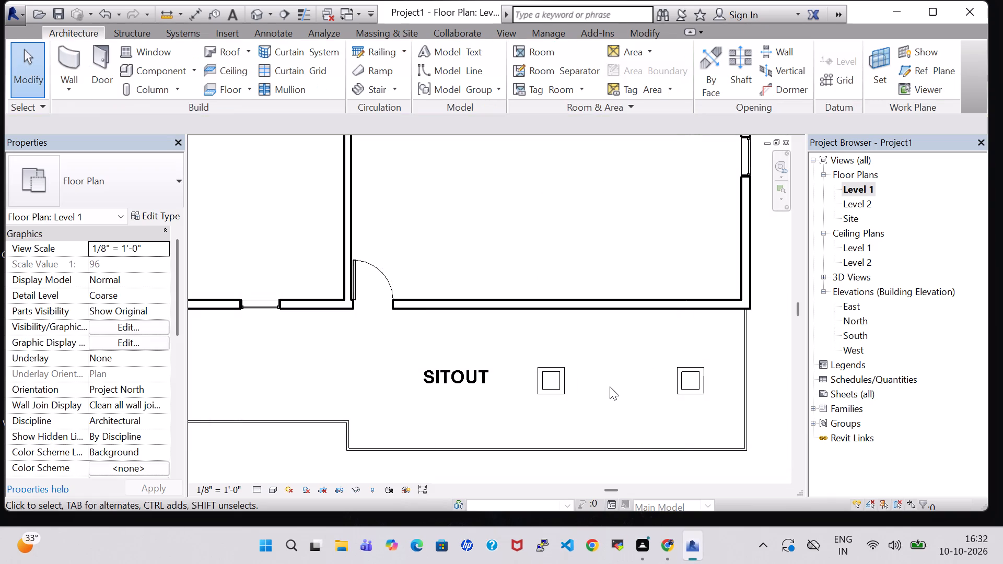
key("Escape")
Load the Chair-Task family from the Seating folder of the US Imperial library's Furniture.
left_click(161, 73)
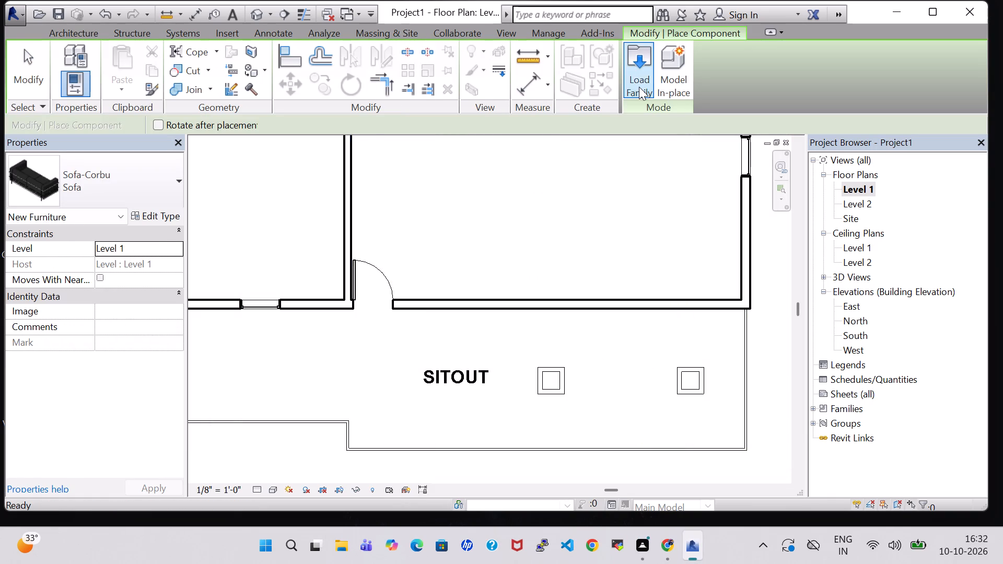
left_click(640, 87)
left_click(596, 277)
key("s")
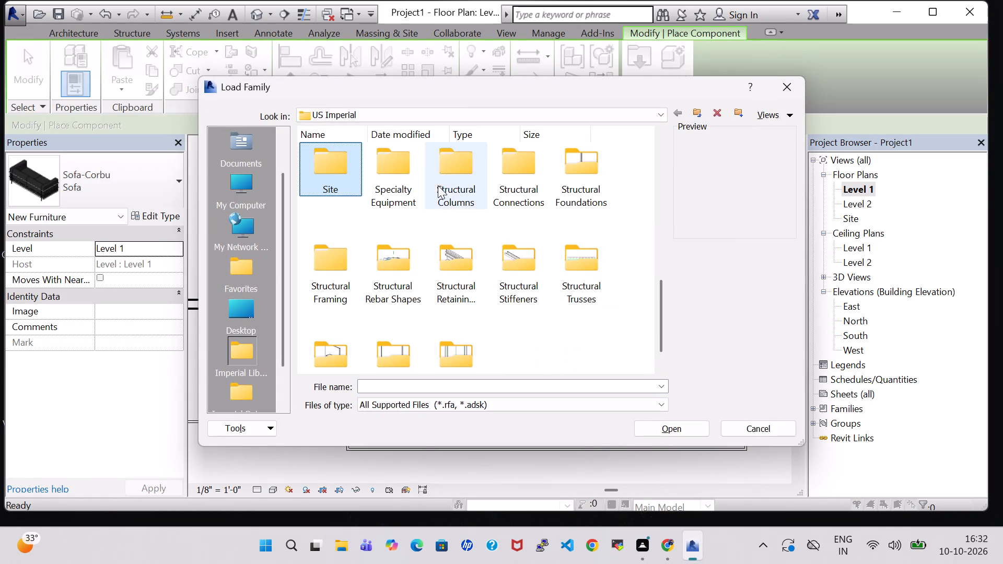
double_click(407, 172)
double_click(413, 169)
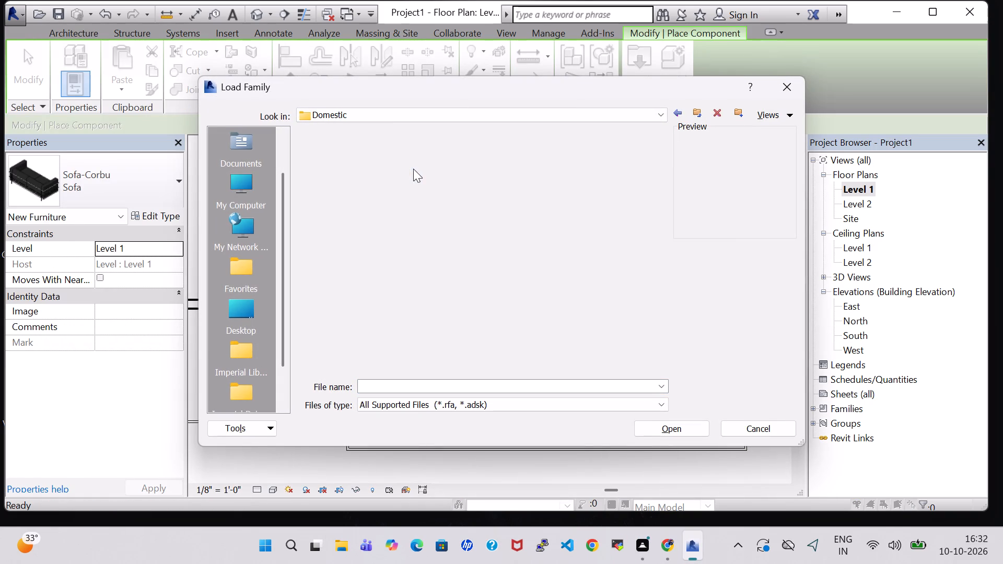
double_click(681, 110)
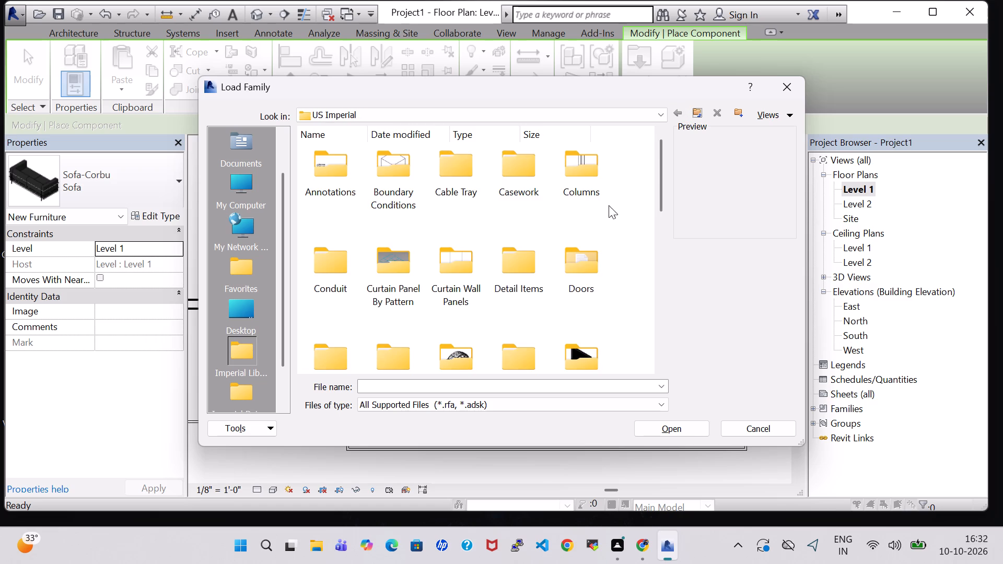
scroll(589, 229, "down", 1)
double_click(589, 229)
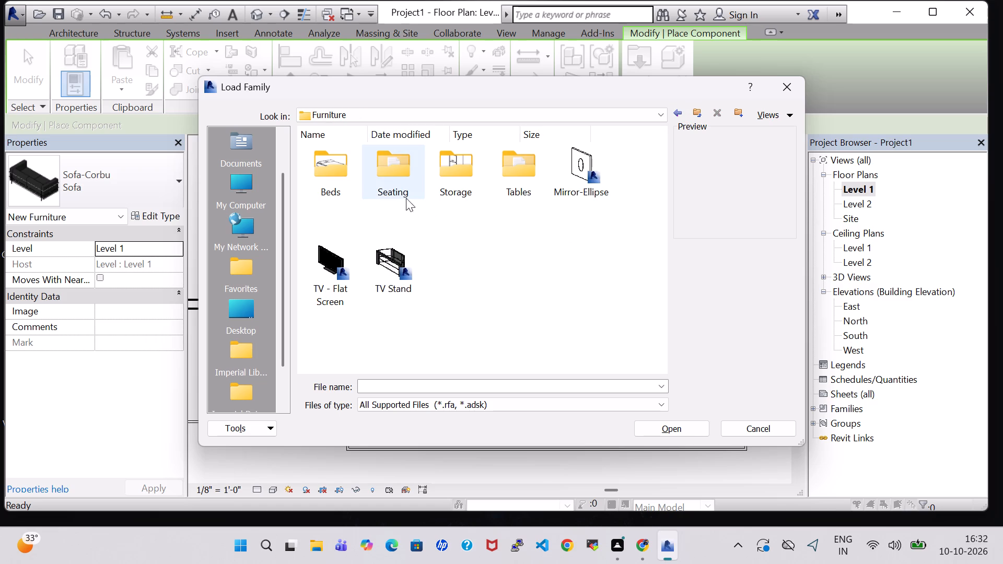
double_click(405, 190)
left_click(512, 262)
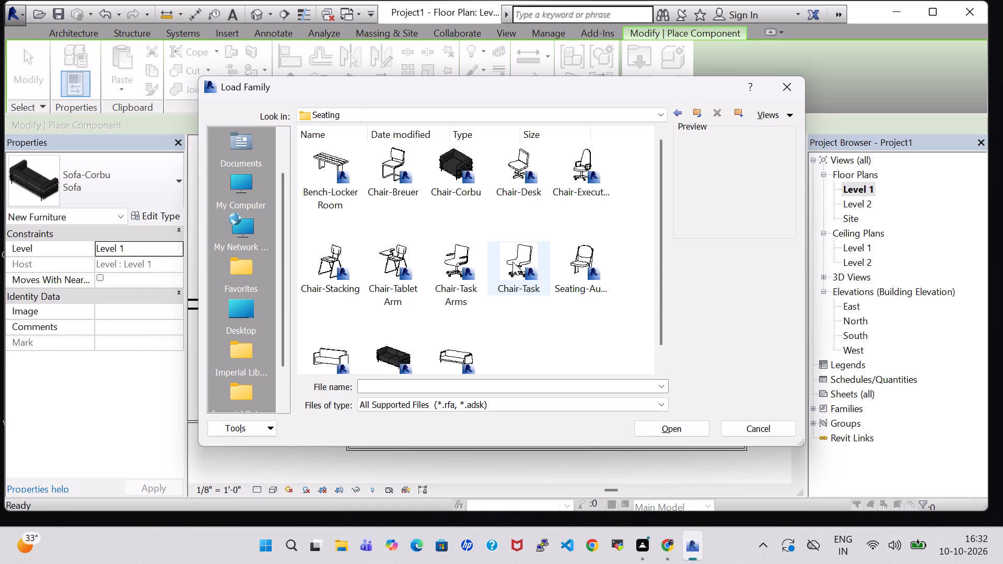
left_click(679, 425)
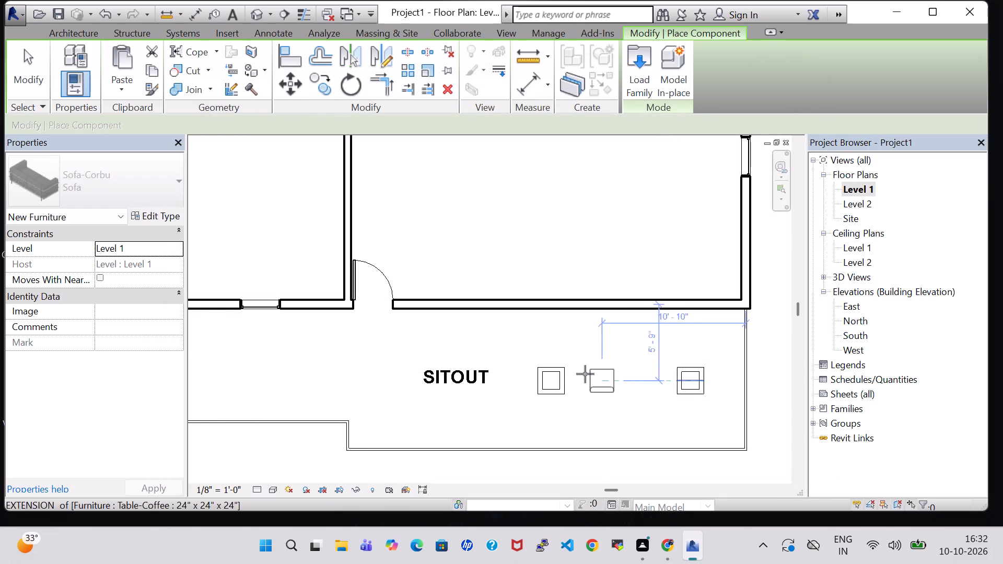
Place three Chair-Task chairs in SITOUT along the LIVING wall, about 13'-2", 16'-10" and 6'-6" from the east edge.
left_click(572, 323)
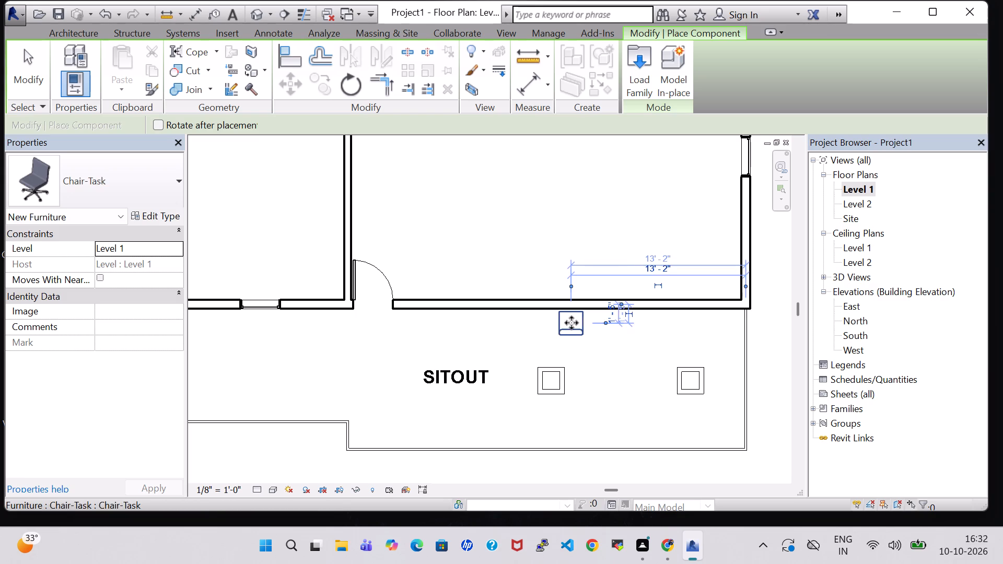
left_click(522, 323)
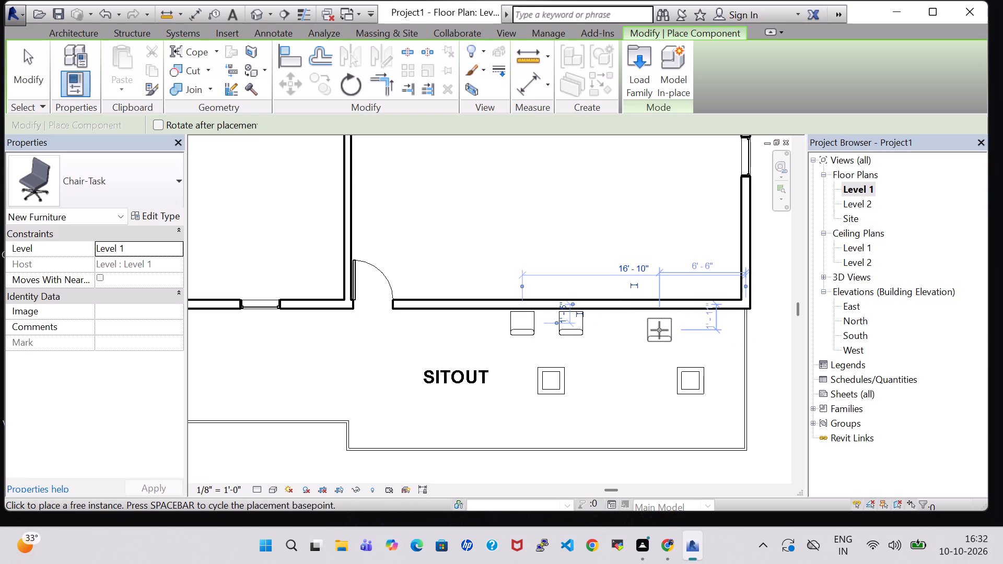
left_click(659, 330)
left_click(724, 327)
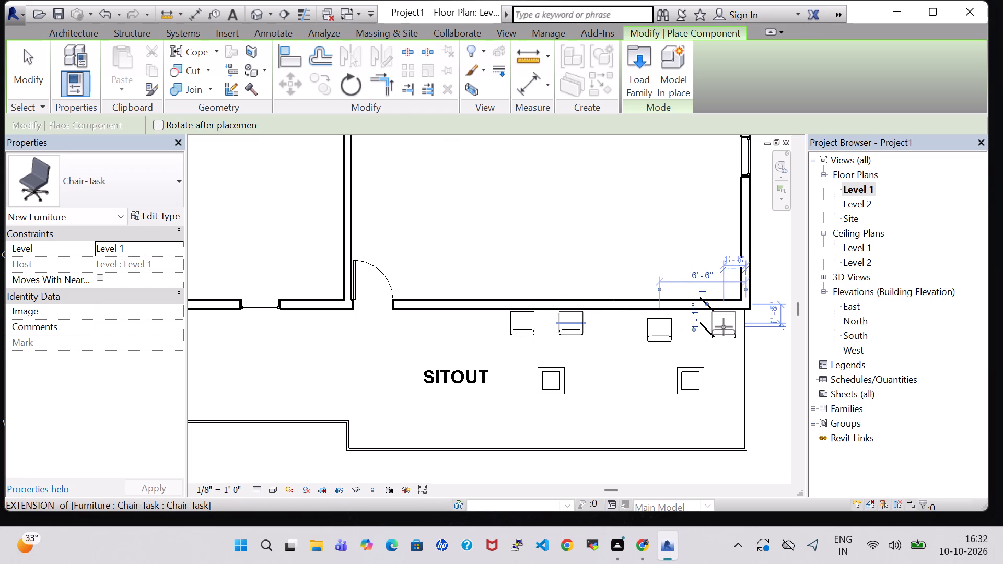
key("Escape")
key("Escape")
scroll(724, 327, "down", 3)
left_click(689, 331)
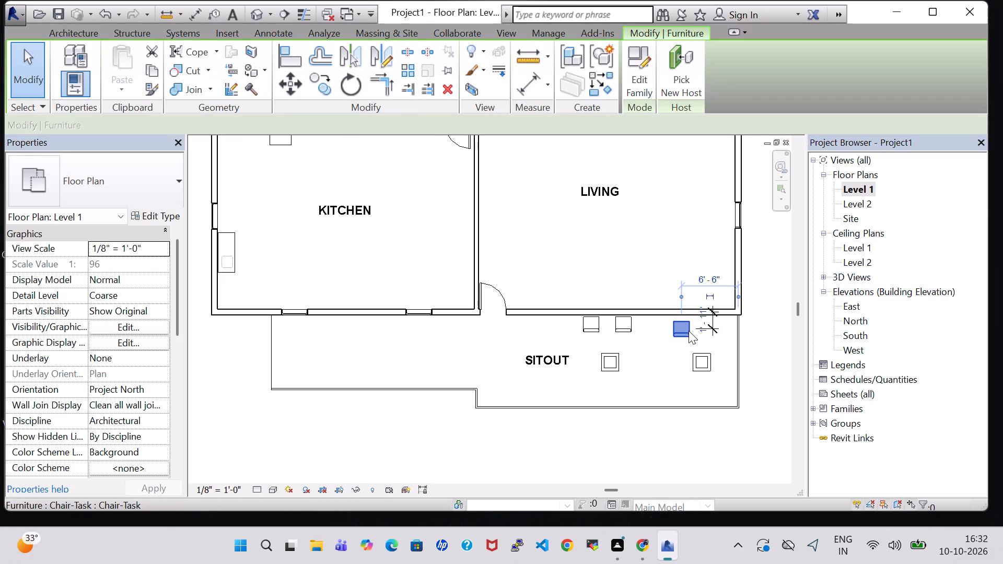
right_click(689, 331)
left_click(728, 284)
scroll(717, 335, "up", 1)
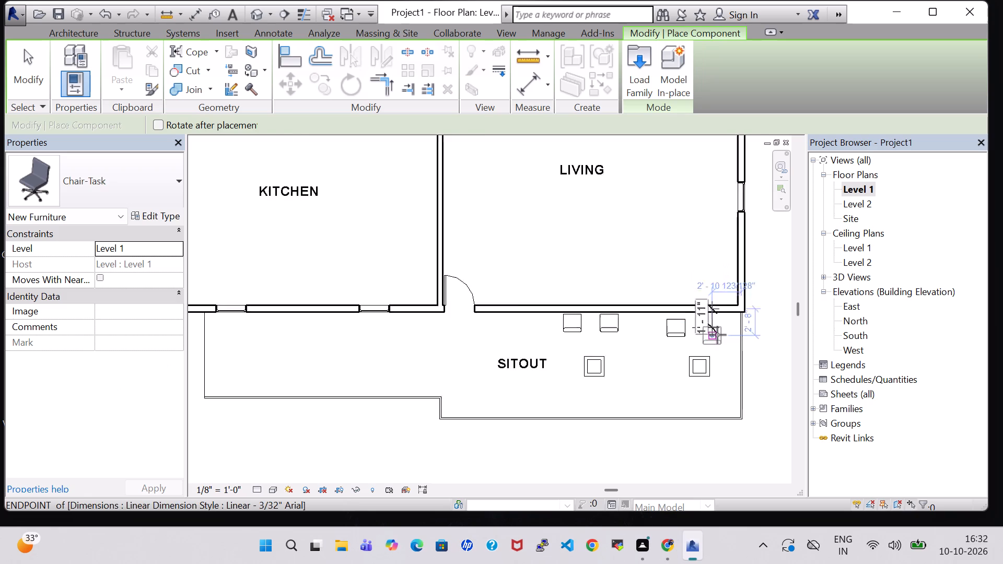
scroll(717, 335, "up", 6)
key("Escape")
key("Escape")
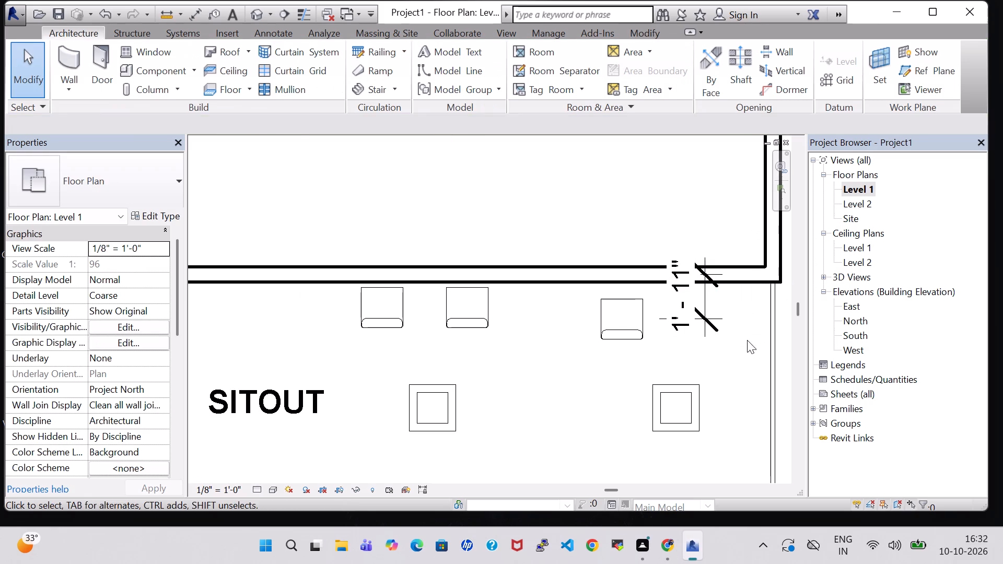
Delete the stray vertical dimension between the LIVING wall and the easternmost chair in SITOUT.
left_click(713, 286)
left_click(720, 330)
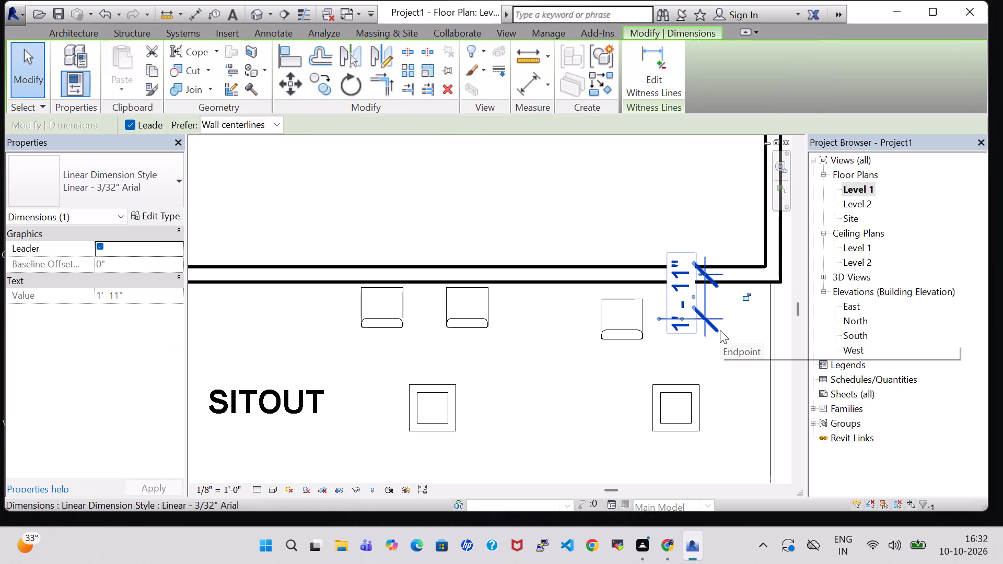
key("Delete")
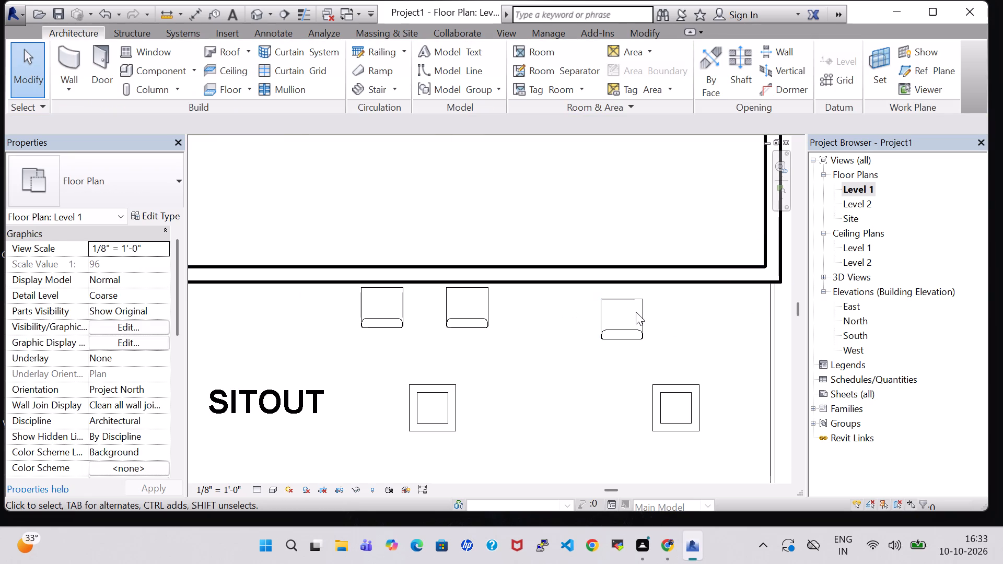
Nudge the easternmost SITOUT chair north toward the LIVING wall, into line with the other two chairs.
left_click(636, 312)
key("Up")
key("Up")
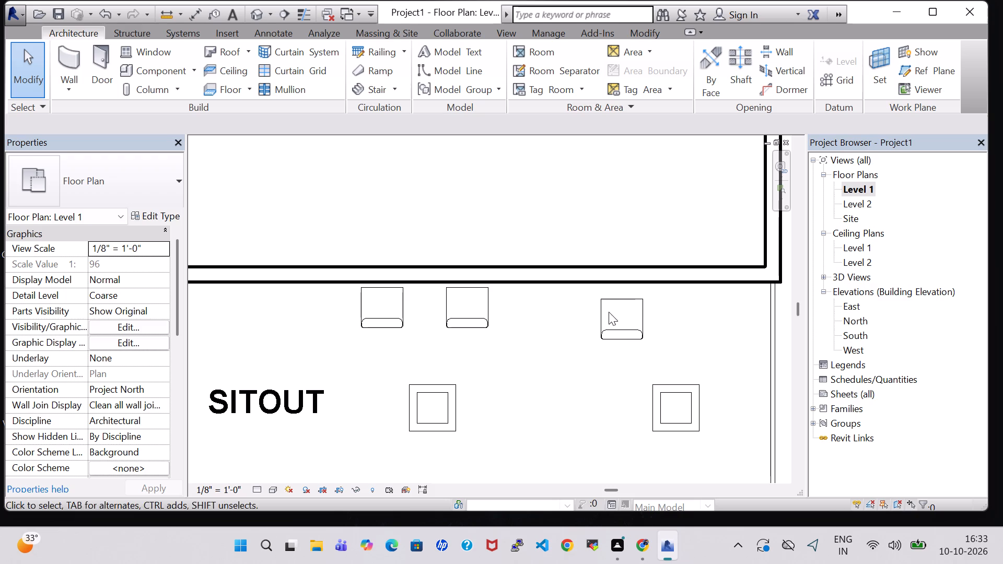
left_click(488, 305)
left_click(548, 349)
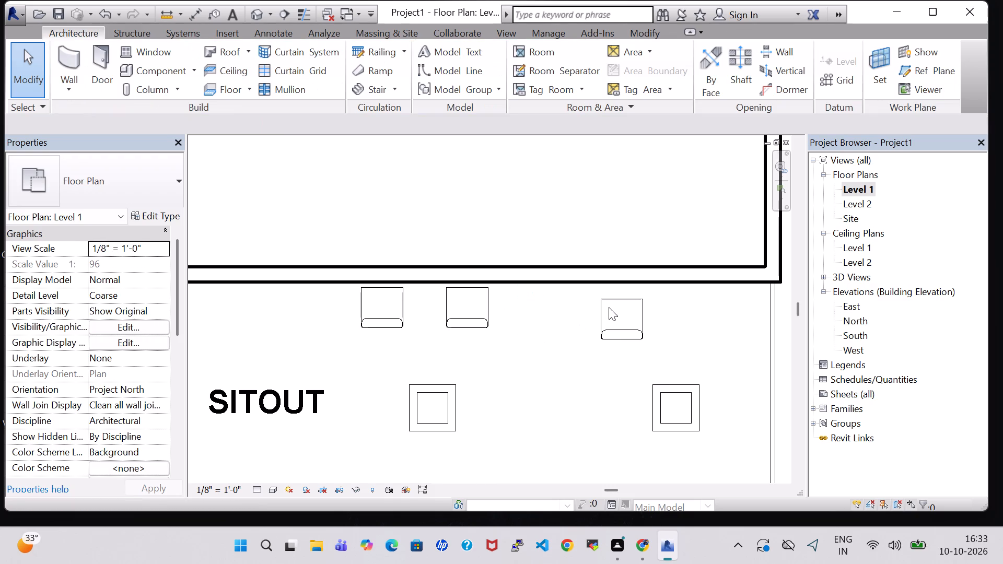
left_click(609, 307)
left_click(609, 299)
key("Up")
key("Up")
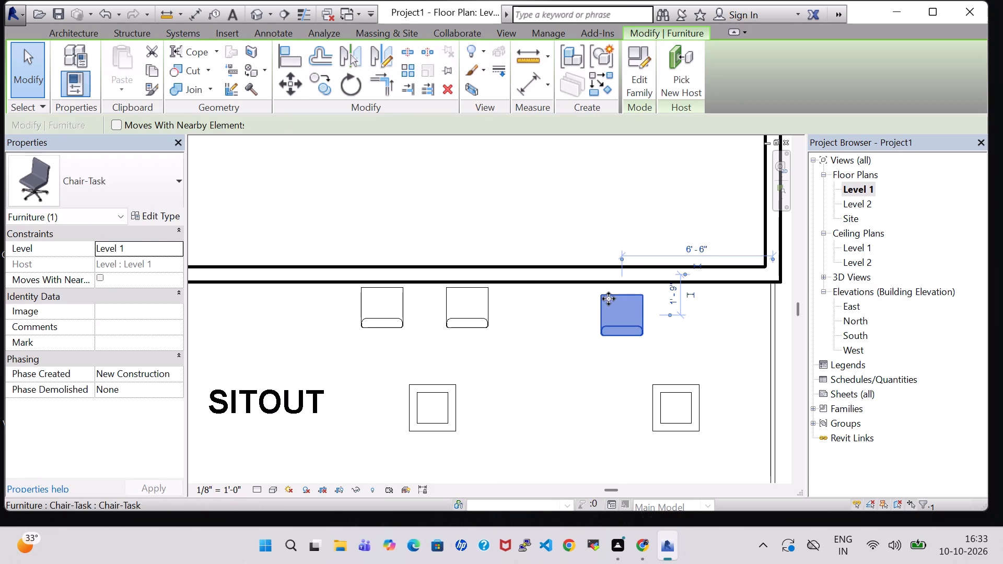
key("Up")
left_click(704, 332)
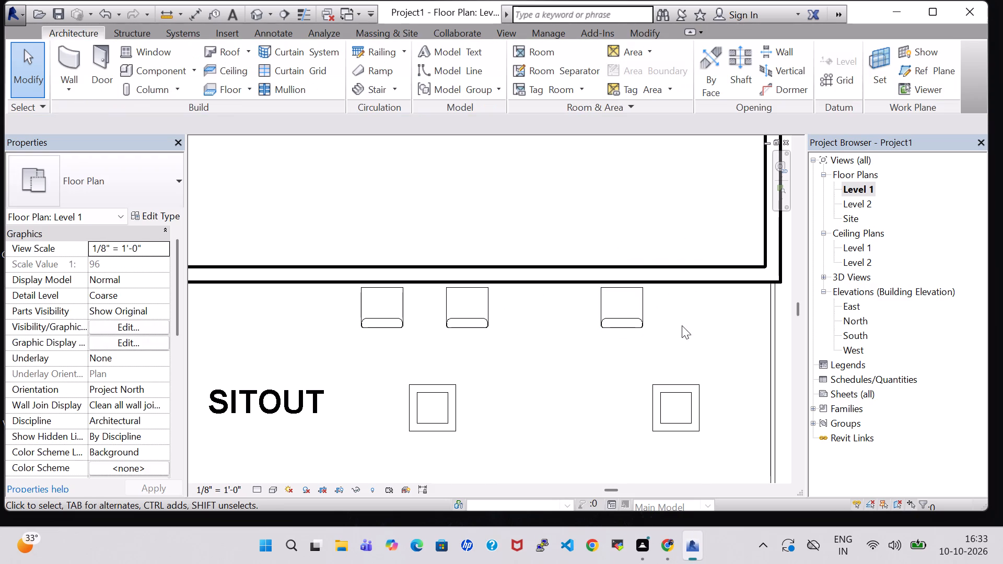
Place a similar Chair-Task in line with the other chairs, about 3'-1" from SITOUT's east edge.
left_click(638, 311)
right_click(638, 311)
left_click(698, 281)
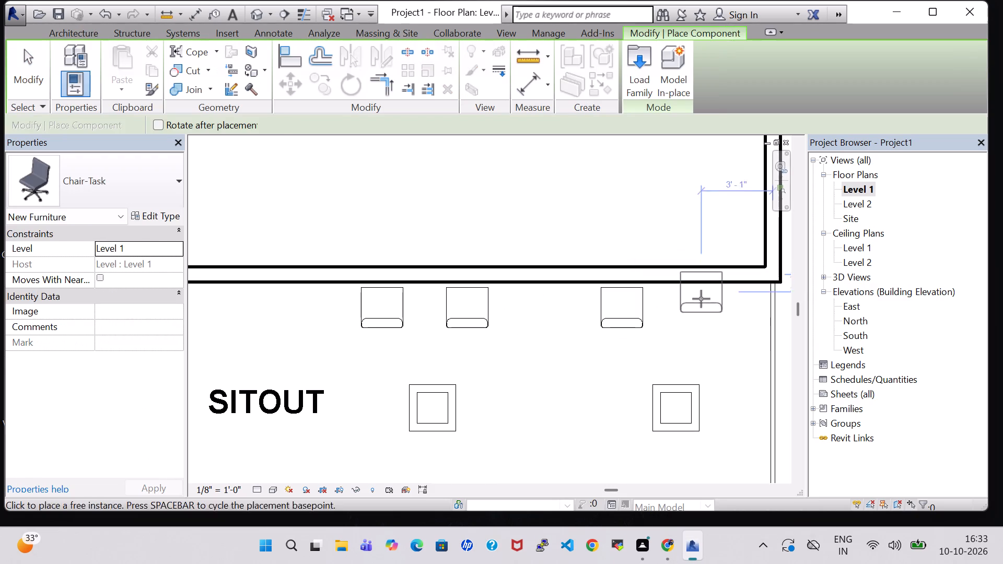
left_click(701, 309)
key("Escape")
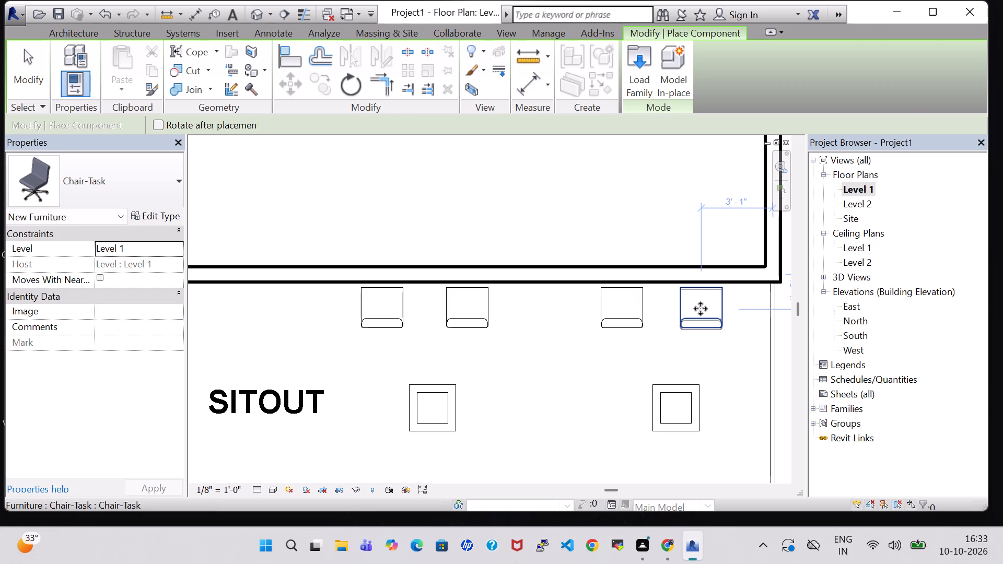
key("Escape")
Examine the chairs and coffee tables in SITOUT in the 3D view.
scroll(541, 397, "down", 3)
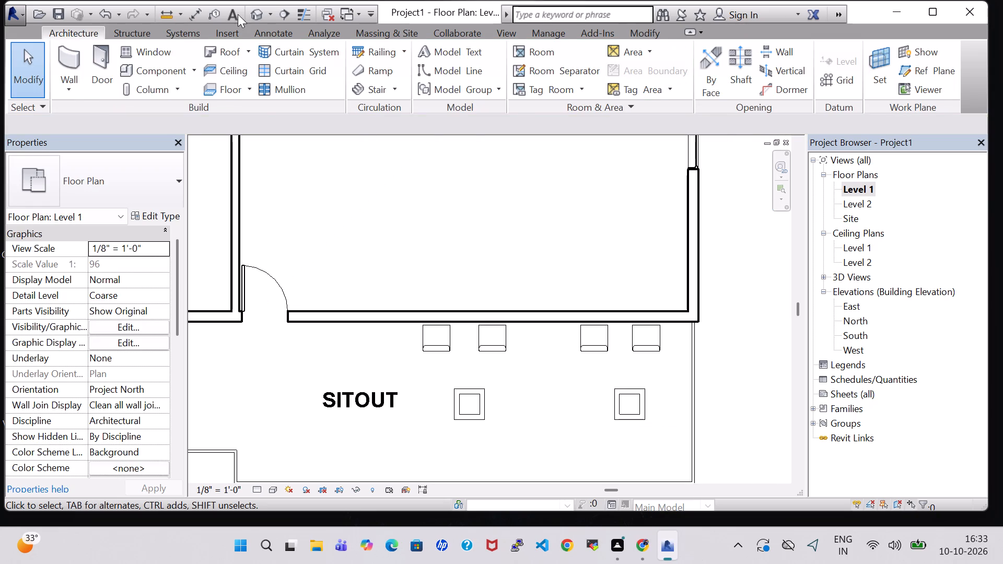
left_click(252, 14)
scroll(472, 303, "down", 5)
scroll(516, 364, "up", 1)
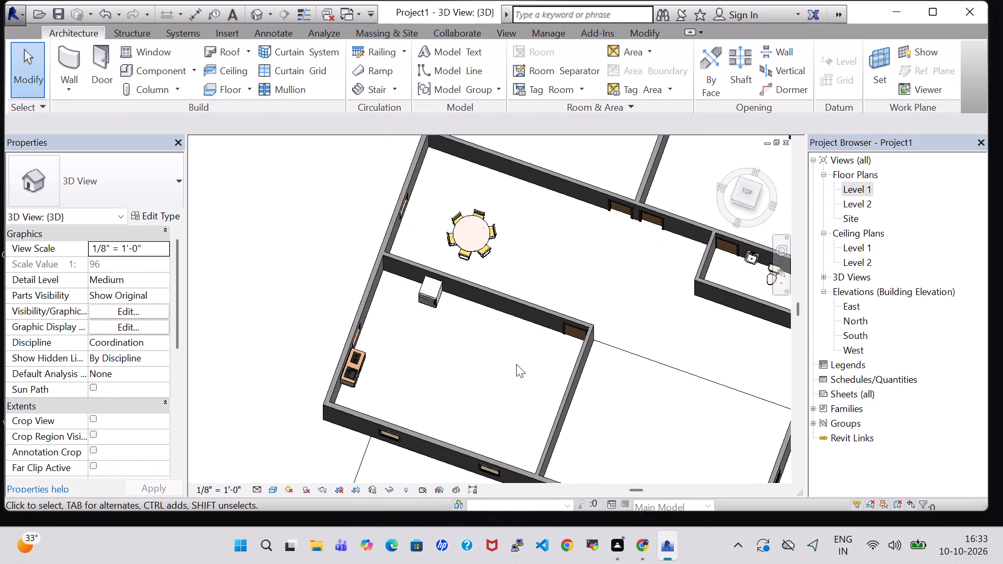
scroll(675, 524, "up", 1)
middle_click_drag(604, 369, 594, 165)
scroll(604, 369, "up", 1)
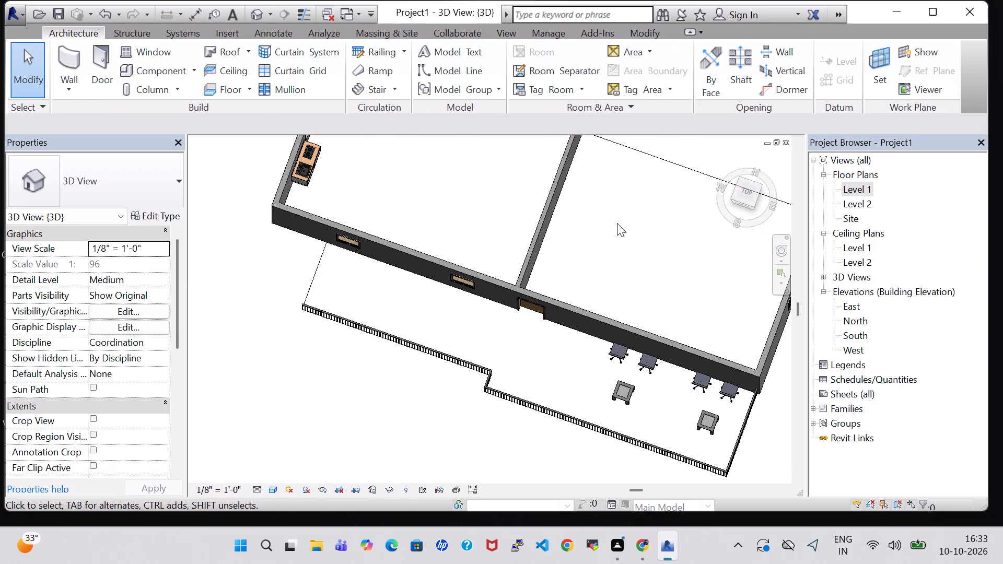
scroll(666, 301, "up", 1)
scroll(666, 301, "down", 1)
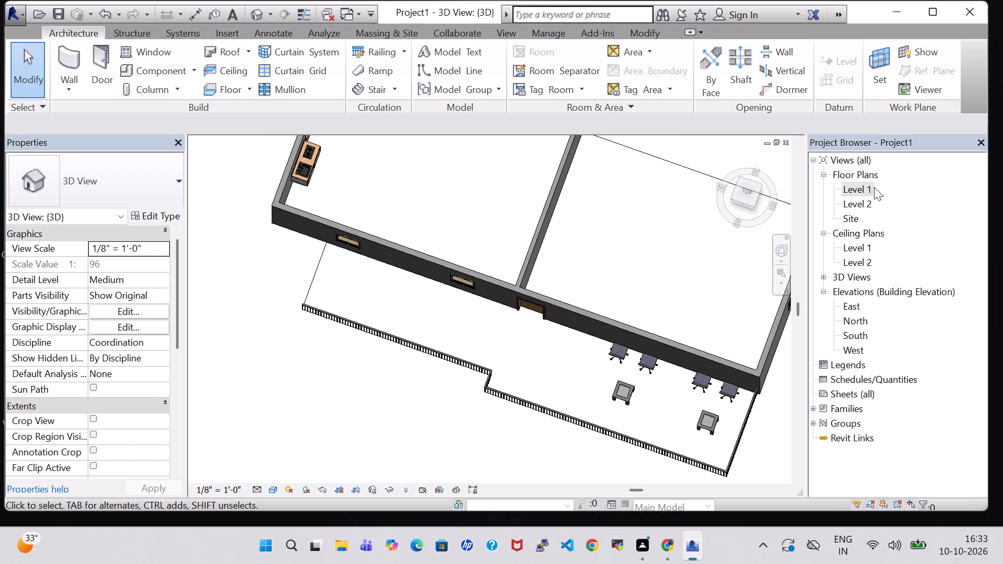
Open the Level 1 floor plan around the KITCHEN, LIVING and SITOUT rooms.
double_click(862, 187)
scroll(829, 307, "down", 1)
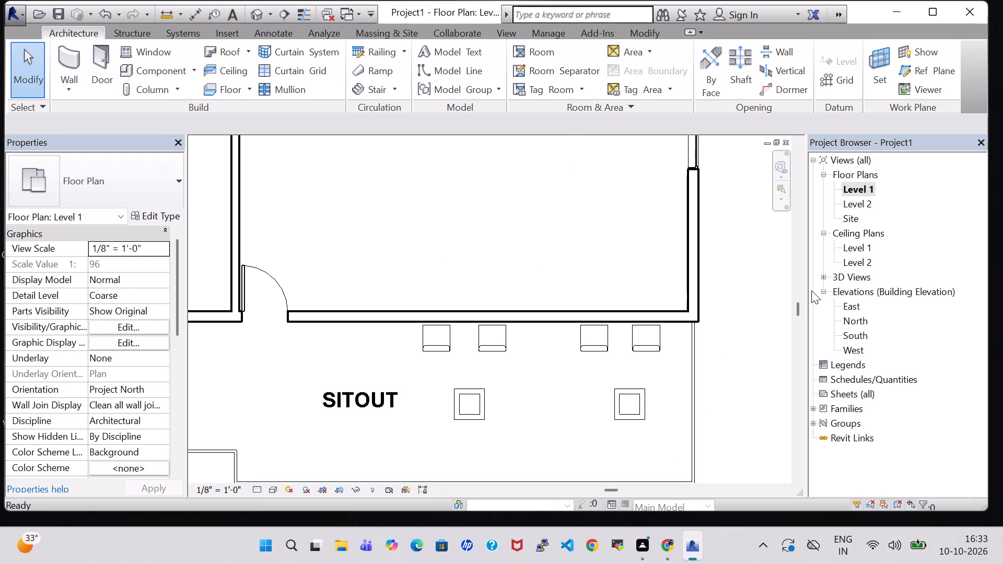
scroll(691, 270, "down", 5)
middle_click_drag(651, 236, 649, 306)
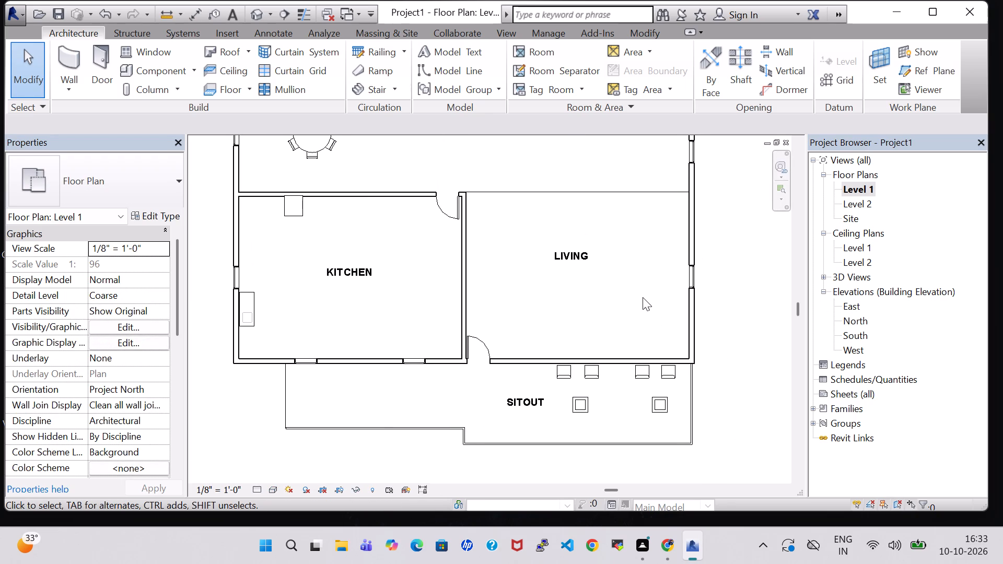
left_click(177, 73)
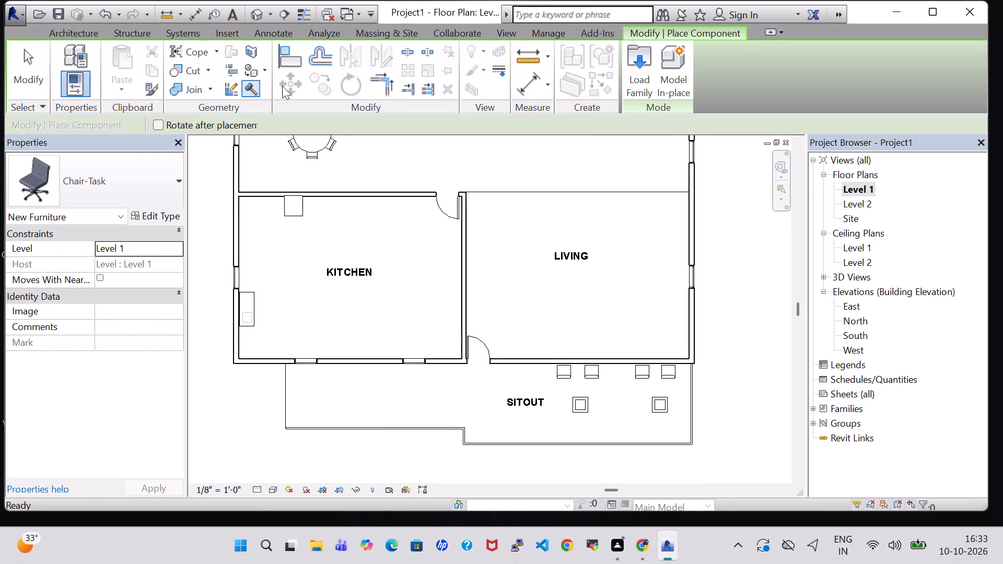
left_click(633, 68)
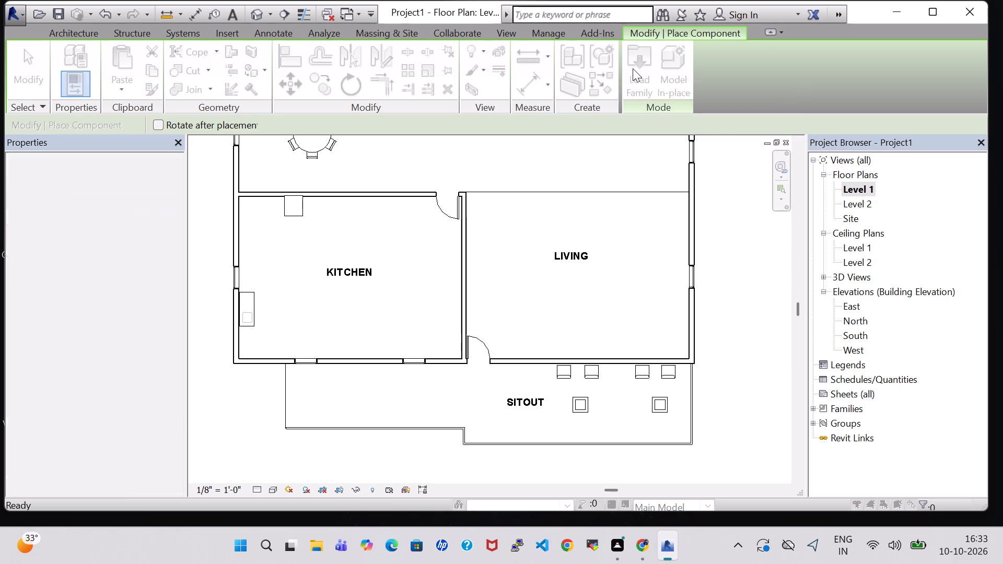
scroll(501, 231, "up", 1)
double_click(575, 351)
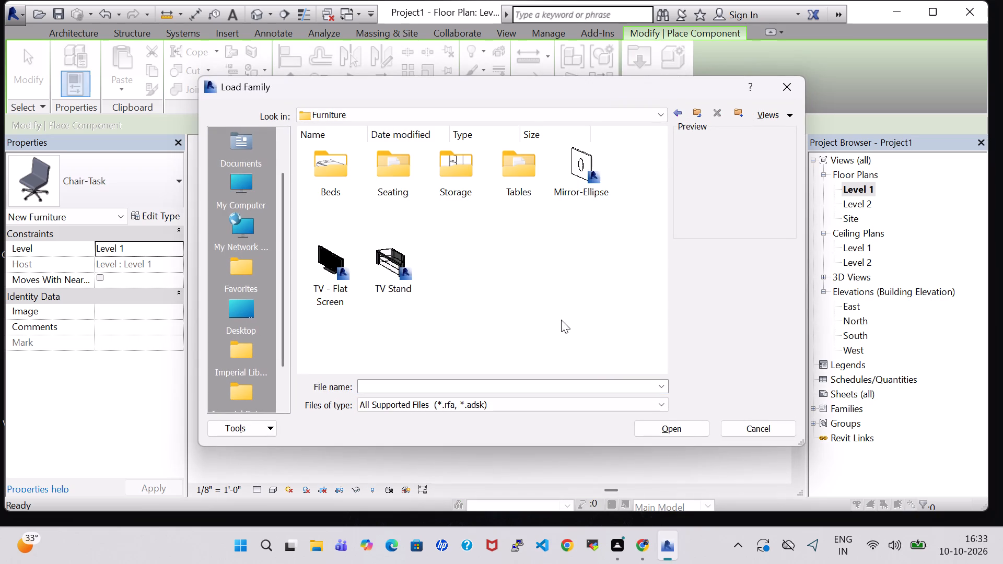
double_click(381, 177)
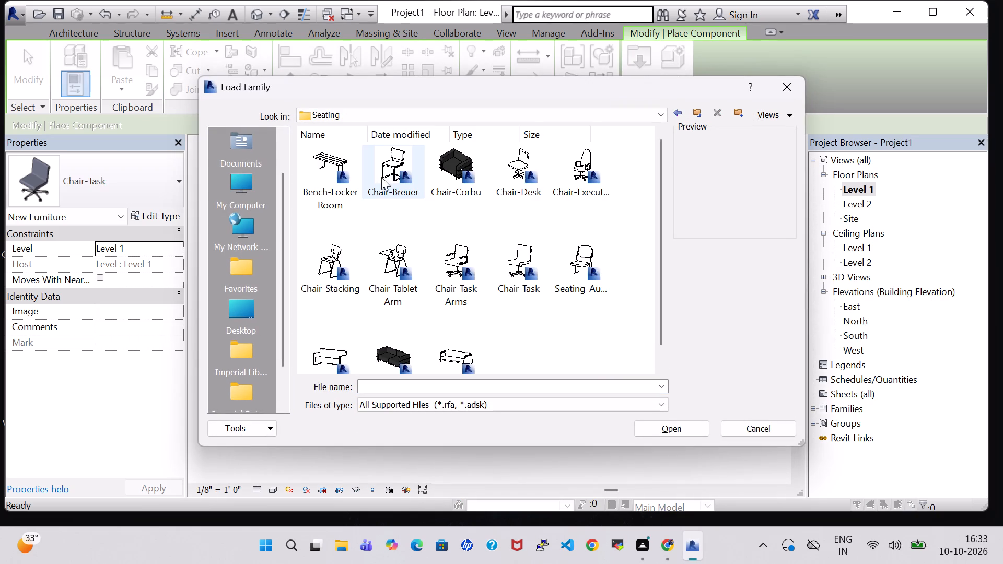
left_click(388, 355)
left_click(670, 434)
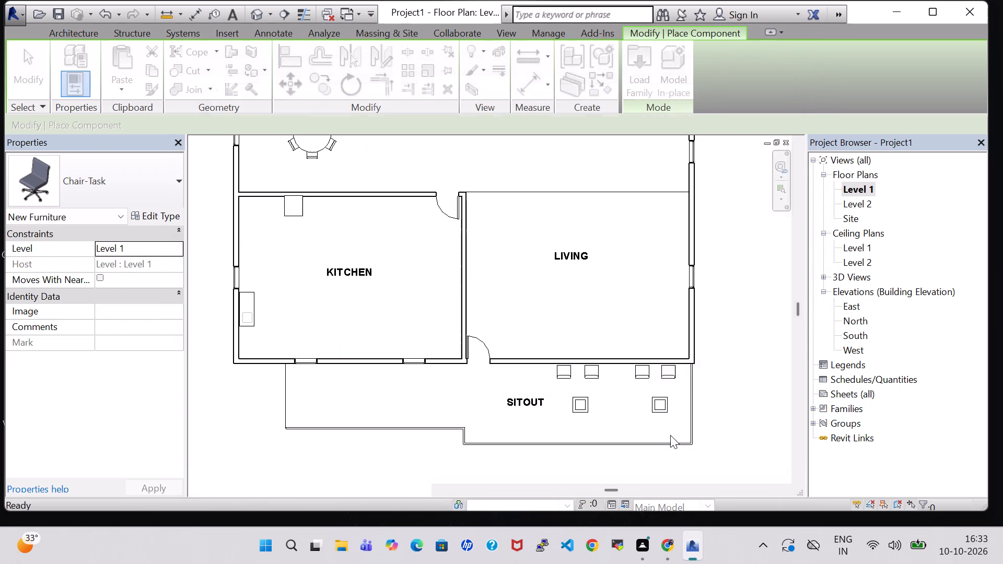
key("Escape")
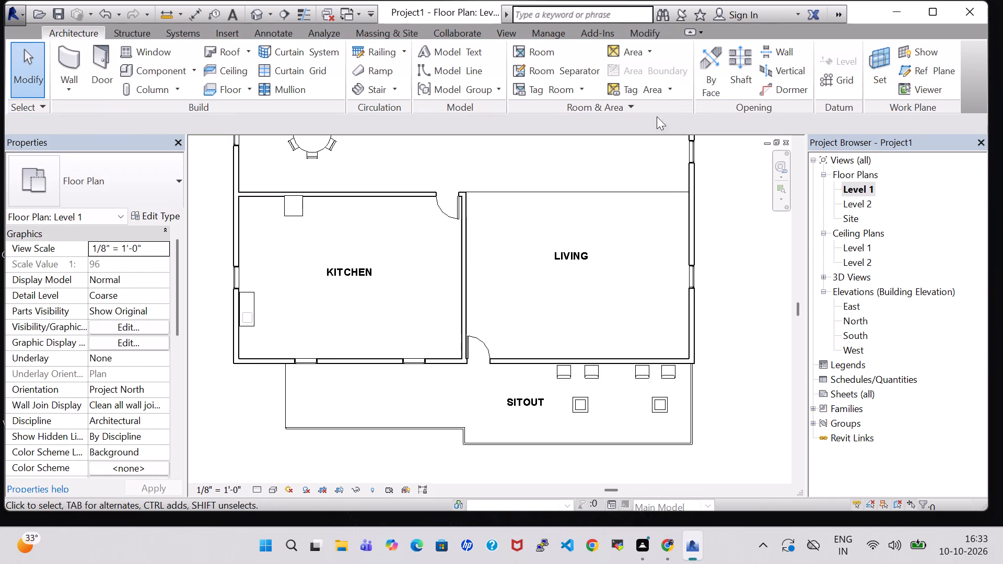
Load the Sofa-Pensi family from Furniture > Seating and place an 84" sofa about 2'-6" from LIVING's north edge, 16'-6" from its east wall.
left_click_drag(138, 70, 143, 70)
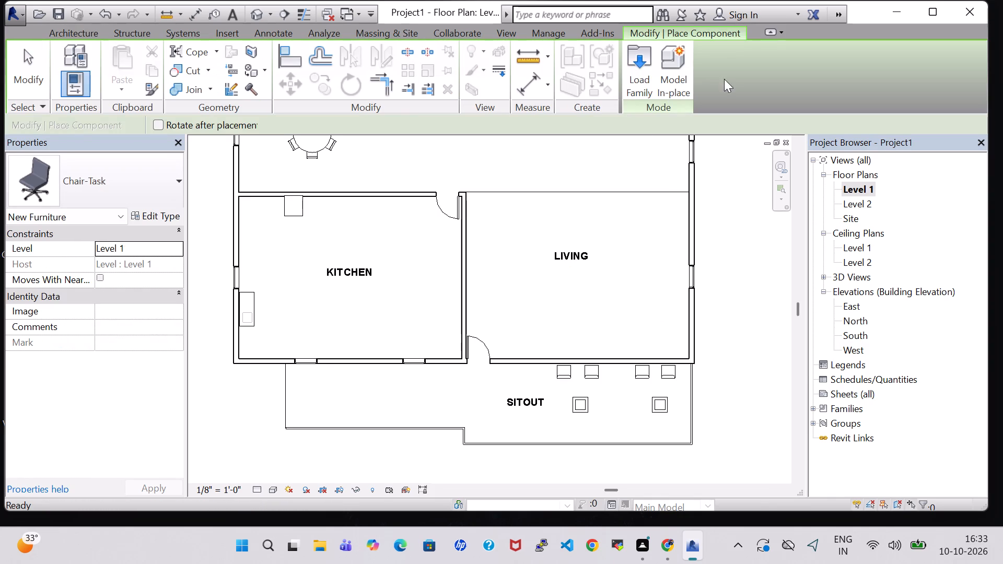
double_click(638, 69)
scroll(641, 237, "down", 1)
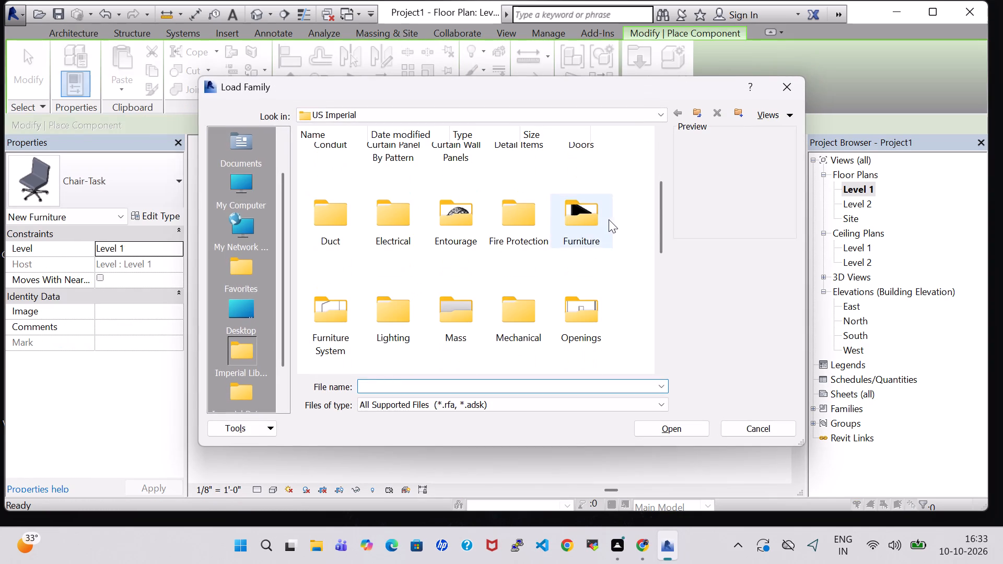
double_click(603, 219)
double_click(399, 159)
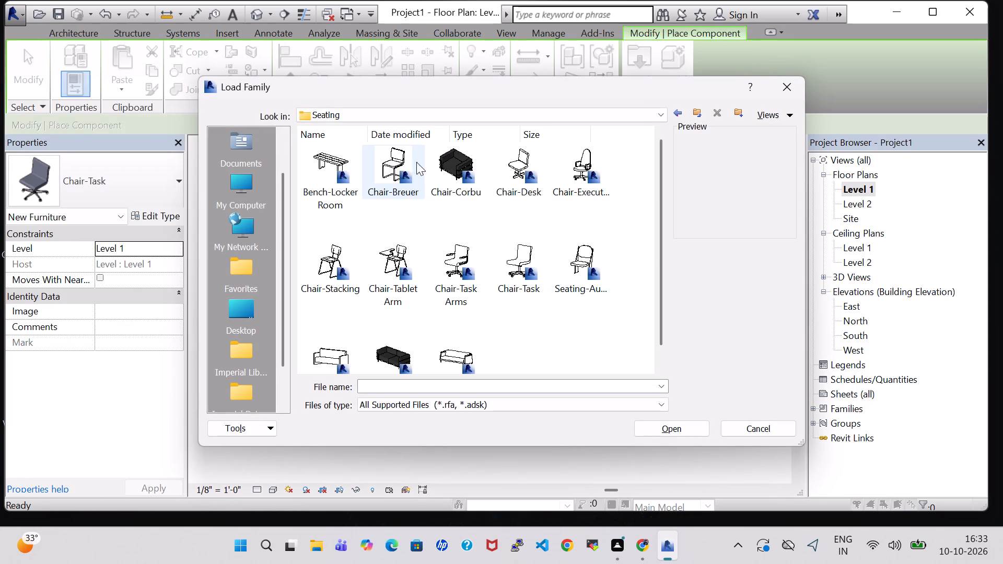
double_click(460, 360)
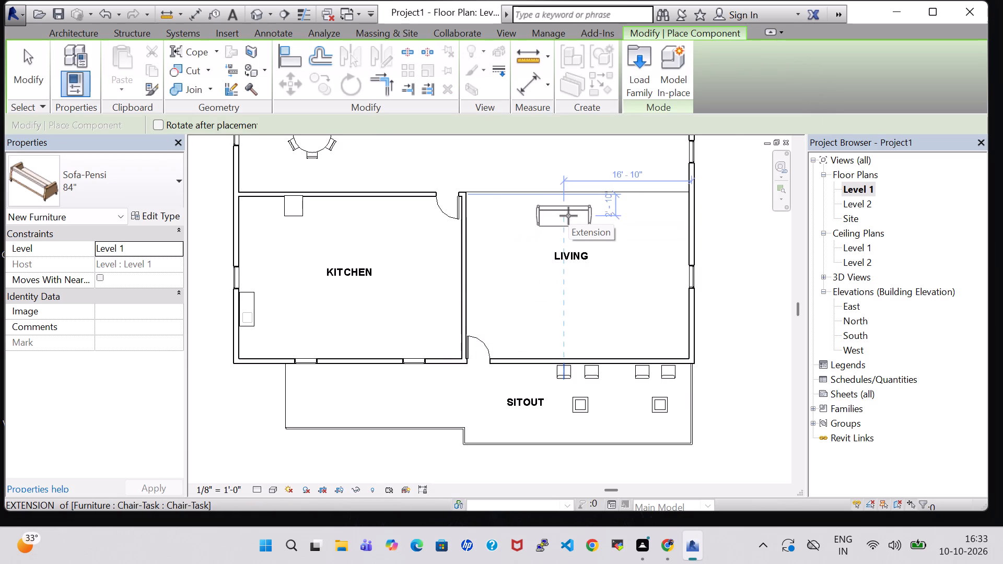
scroll(568, 216, "up", 5)
left_click(565, 207)
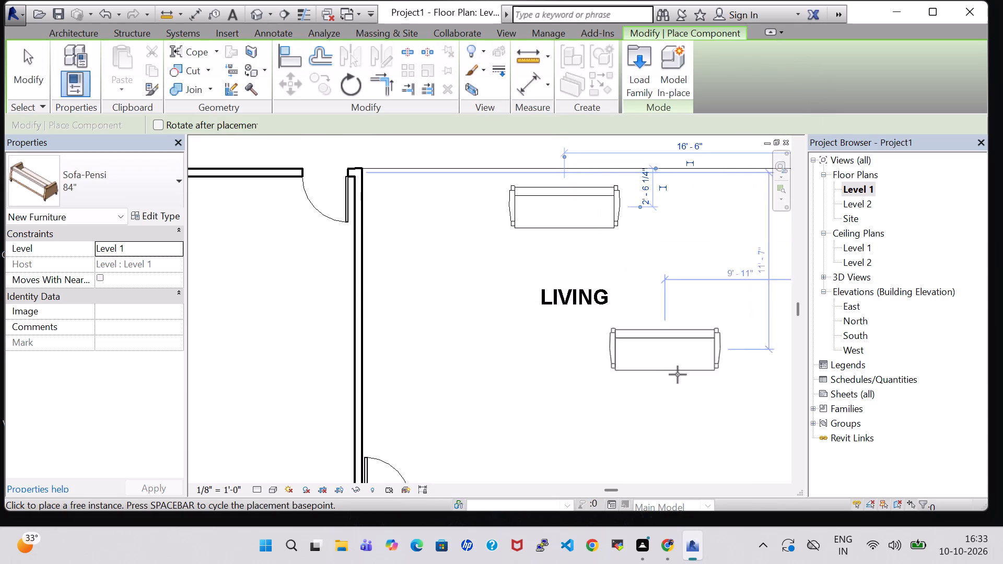
Place a second 84" Sofa-Pensi, rotated to run north-south, southeast of the LIVING room label.
key("space")
key("space")
key("space")
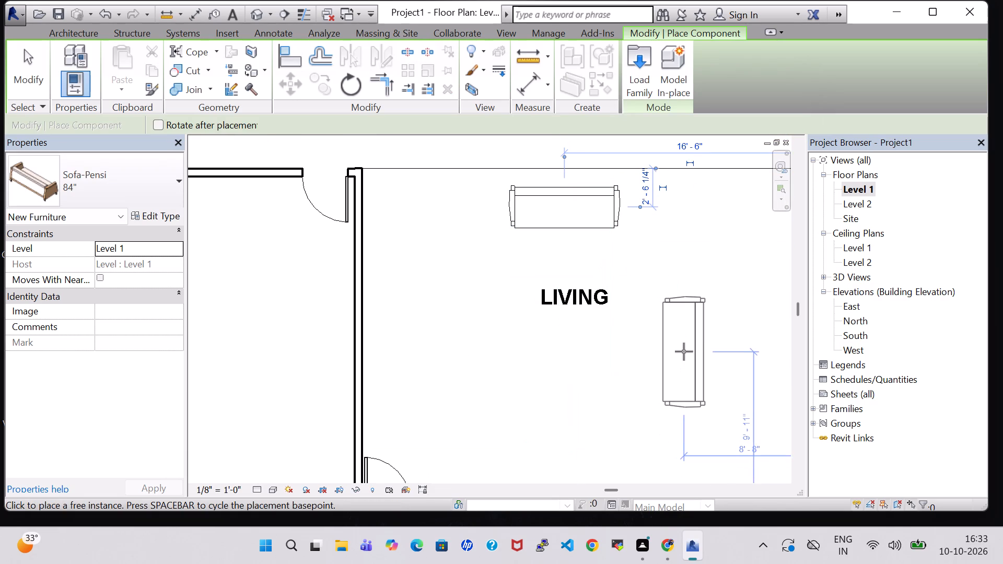
left_click(687, 352)
key("Escape")
key("Escape")
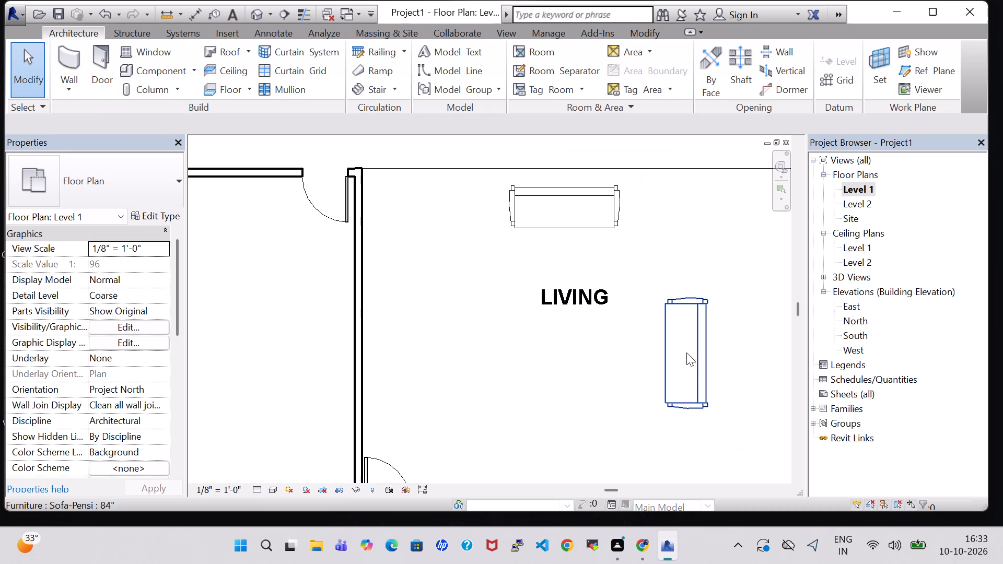
Load the Table-Ellipse family from Furniture > Tables and place a 72" x 36" table just below the LIVING label, about 15'-3" from the east wall.
left_click(149, 68)
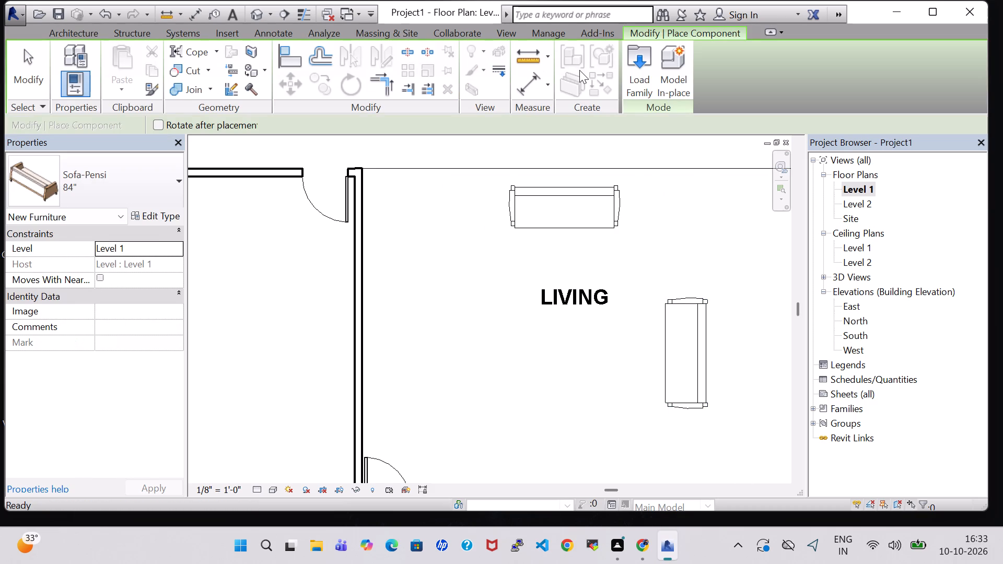
left_click(629, 70)
scroll(633, 263, "down", 1)
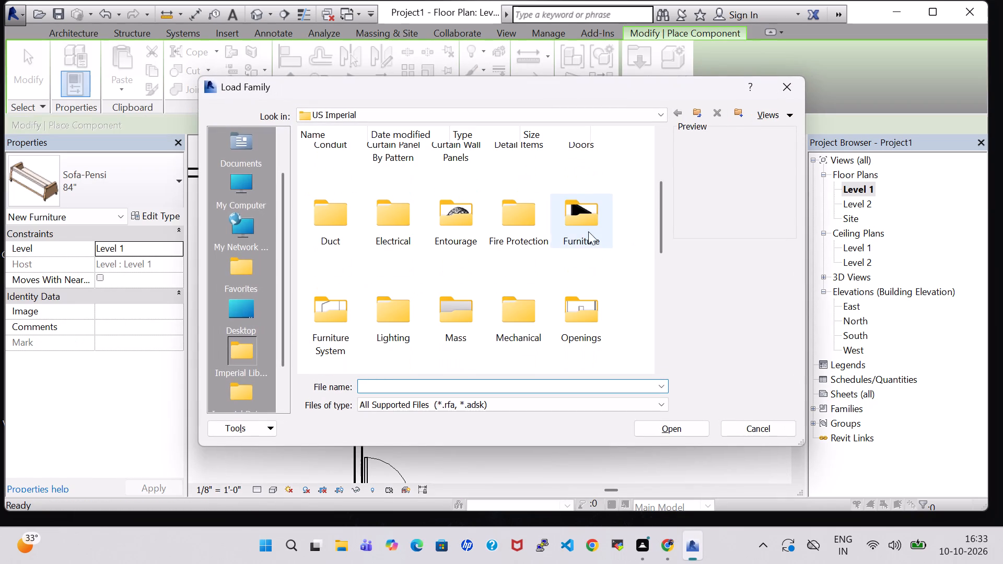
double_click(584, 222)
double_click(528, 193)
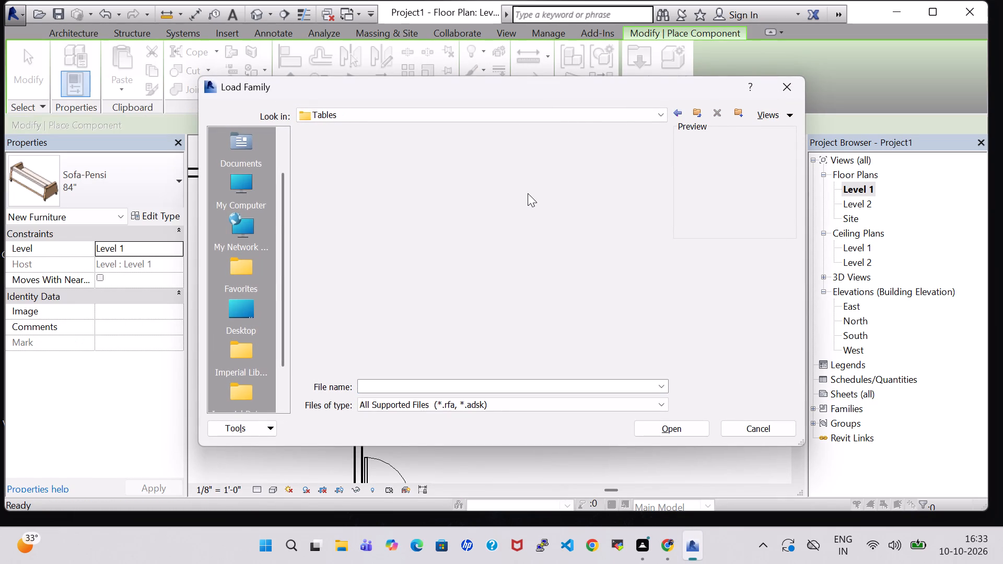
left_click(398, 231)
left_click(399, 264)
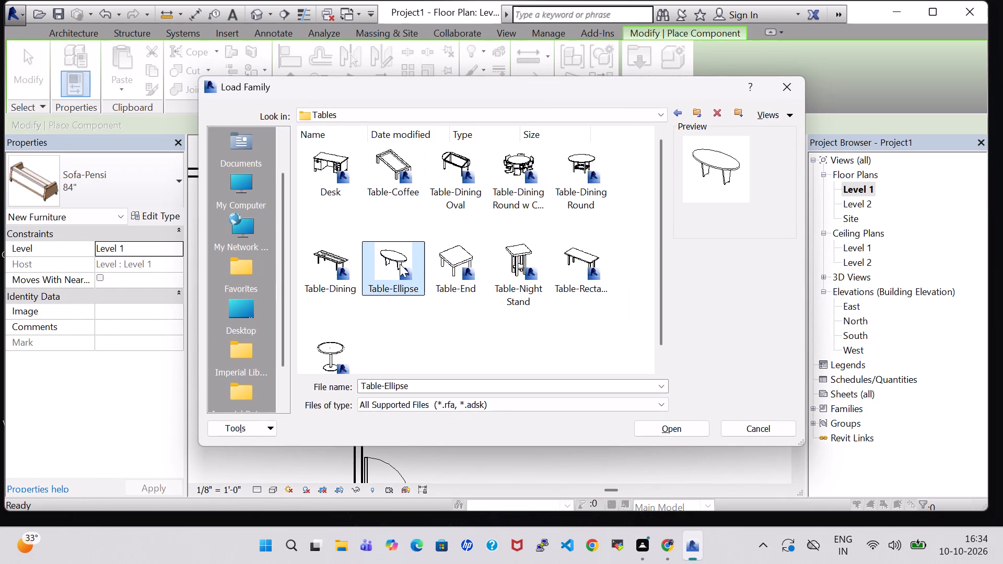
left_click(668, 434)
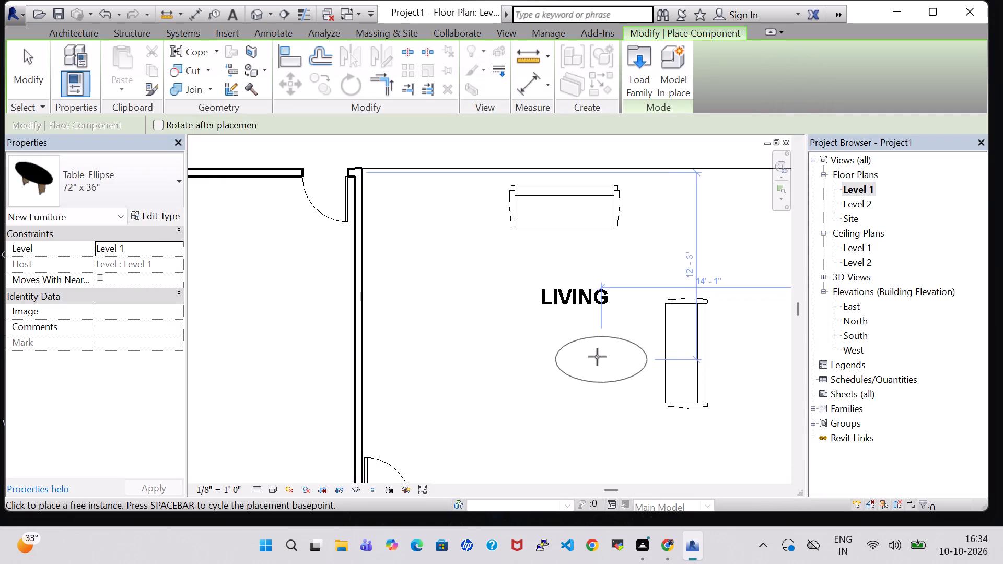
left_click(584, 340)
key("Escape")
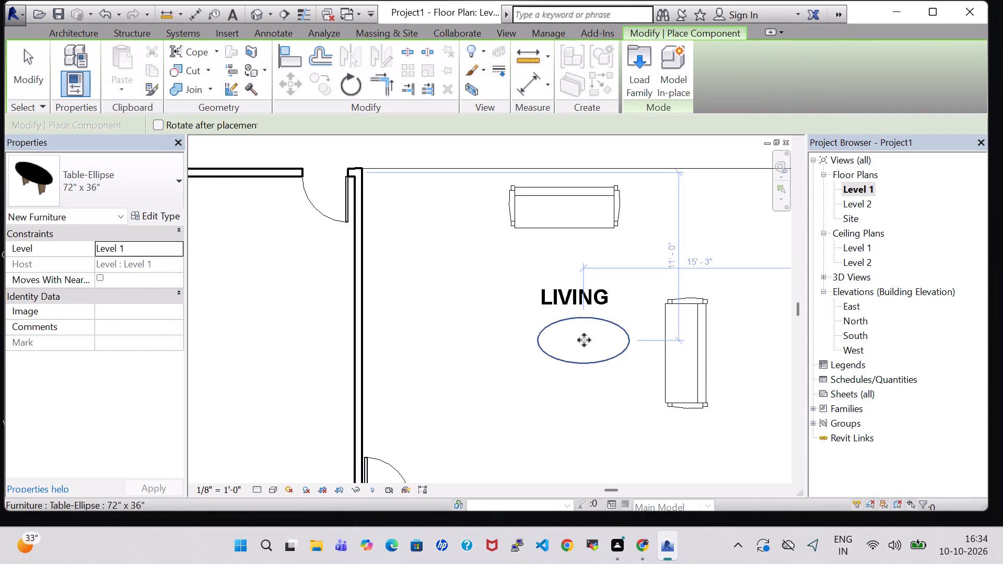
key("Escape")
Load the TV - Flat Screen family from Furniture and place a 32" TV, rotated against LIVING's west wall, at the 10'-5" dimension.
scroll(584, 340, "down", 3)
left_click(155, 74)
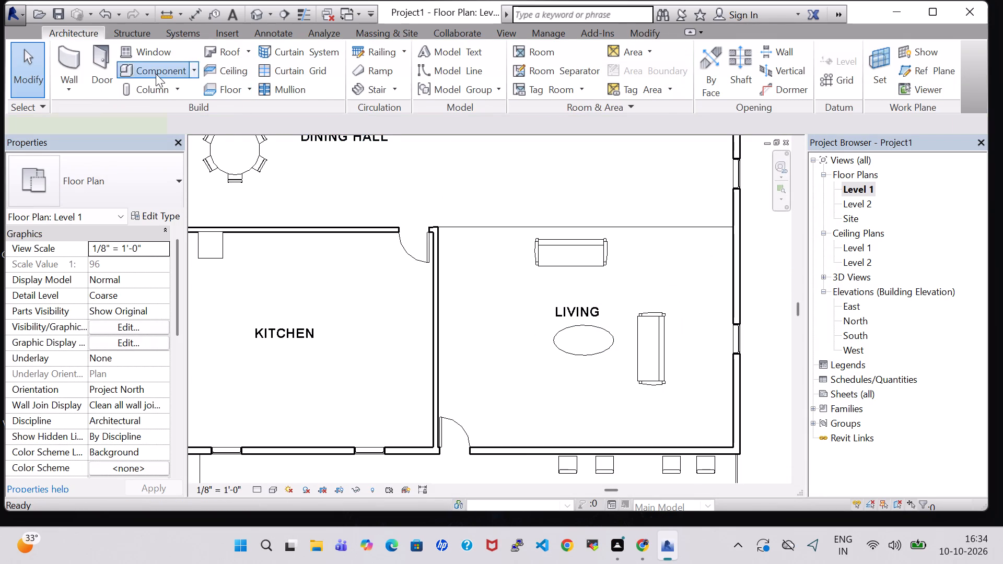
left_click(640, 70)
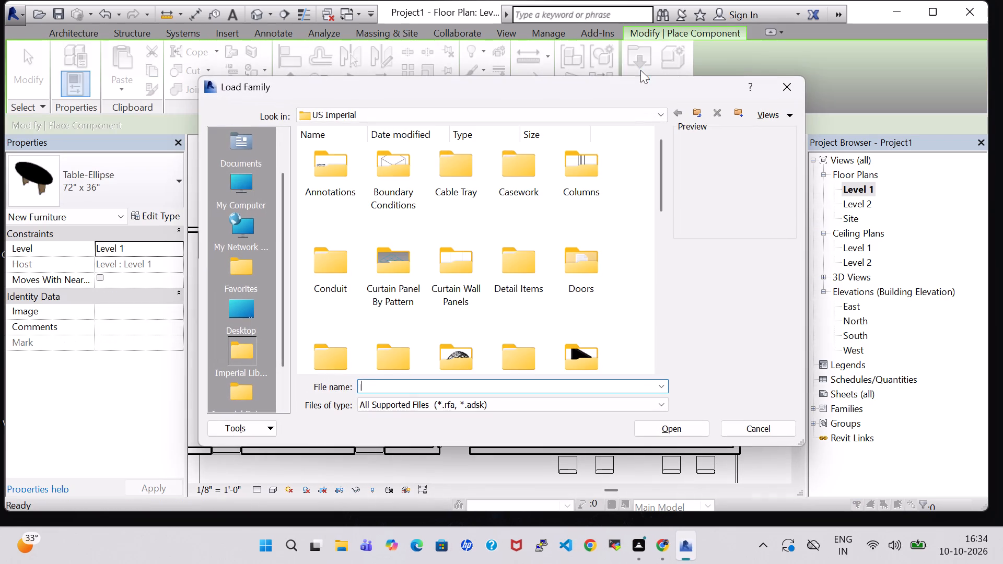
scroll(567, 271, "down", 1)
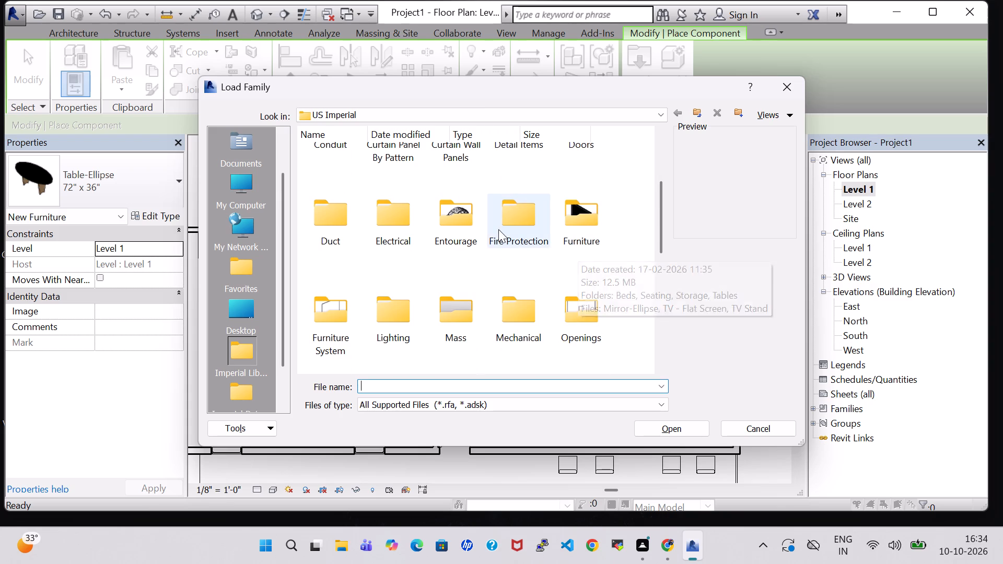
double_click(579, 225)
left_click(334, 245)
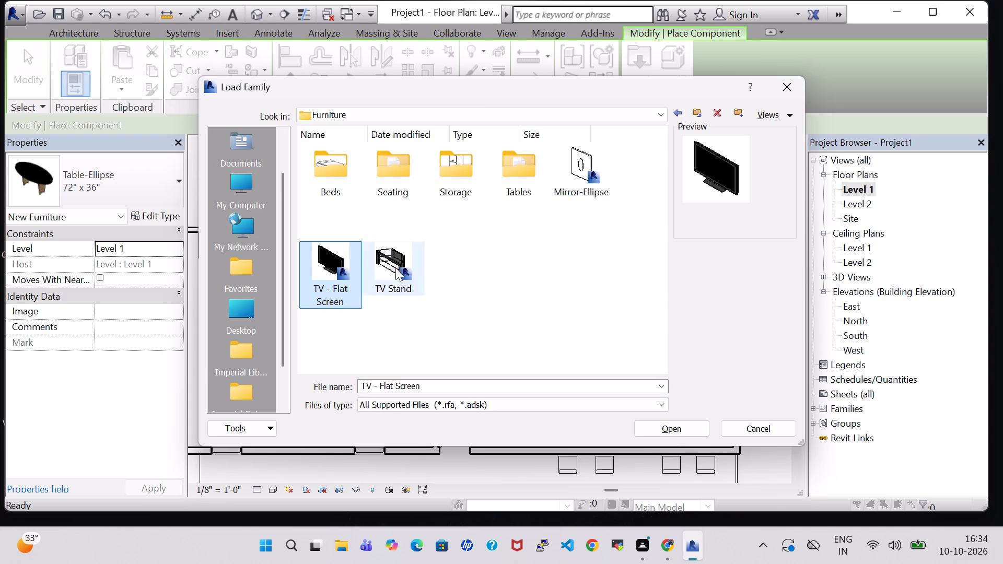
left_click(684, 431)
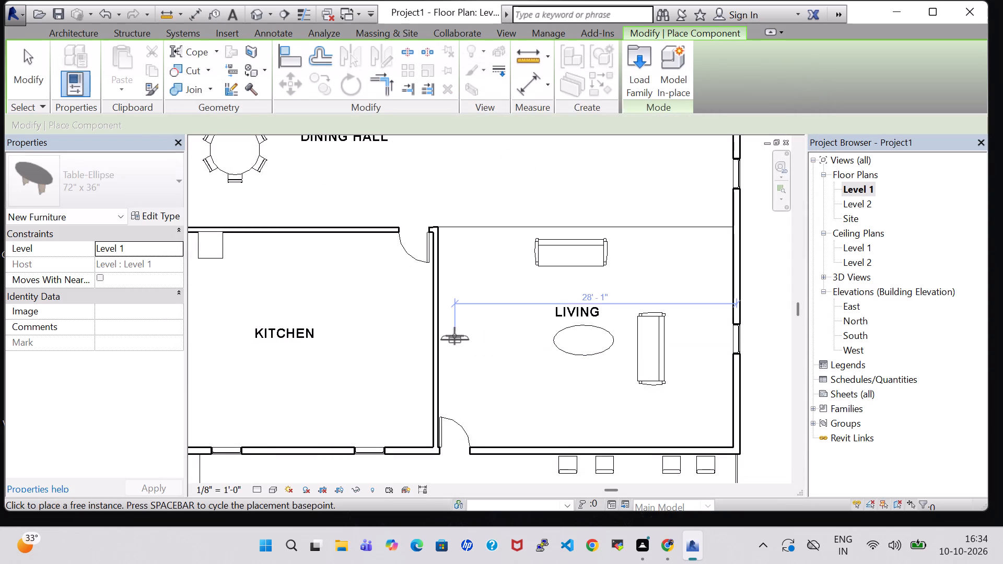
scroll(442, 332, "up", 6)
key("space")
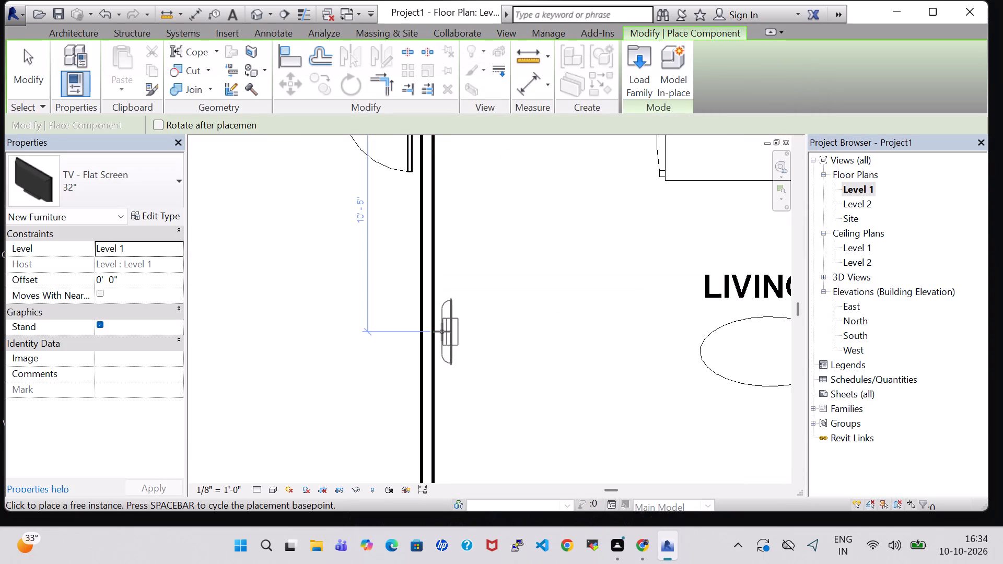
left_click(434, 332)
key("Escape")
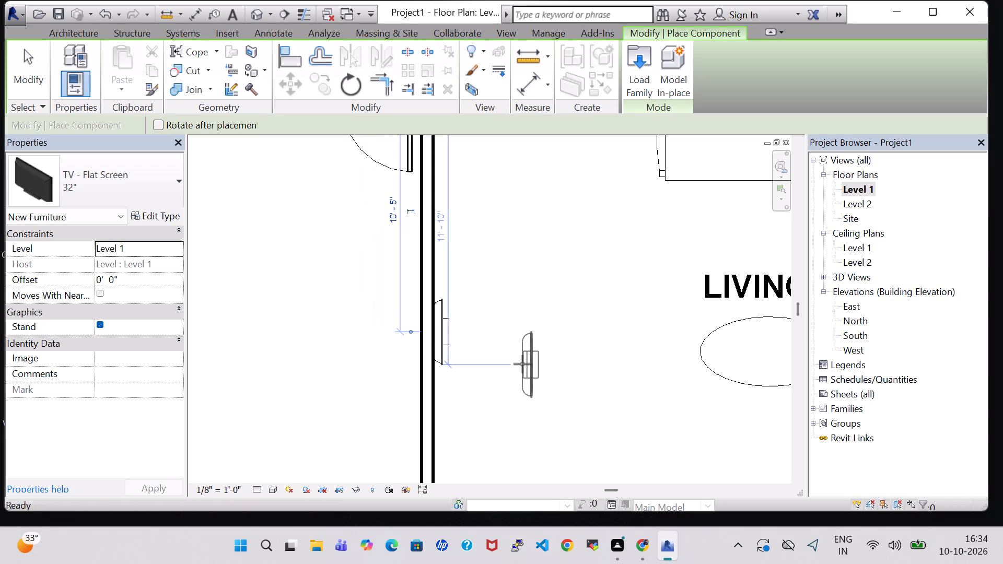
key("Escape")
Set the LIVING room TV's offset from Level 1 to 3'-0".
left_click(445, 336)
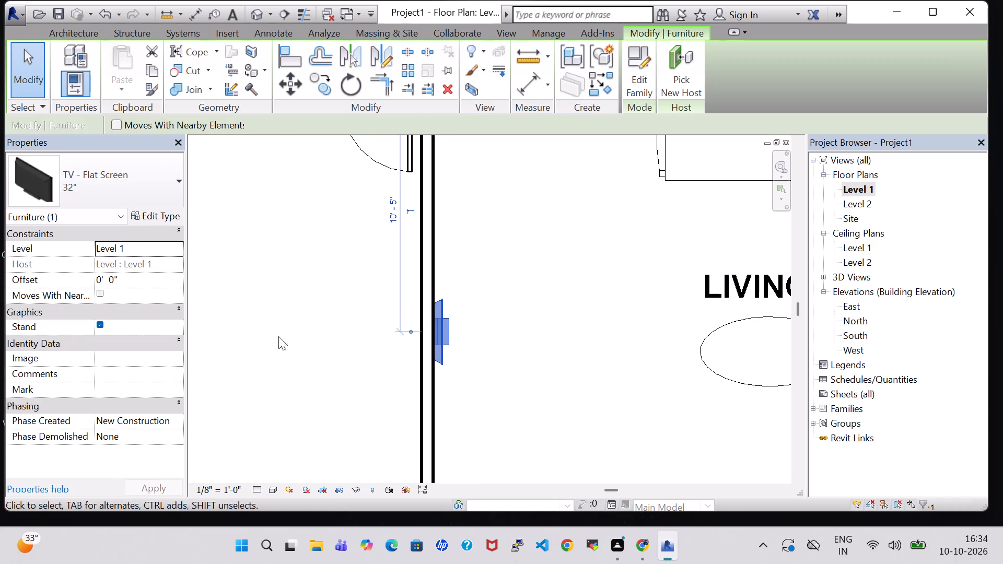
left_click(101, 278)
key("Right")
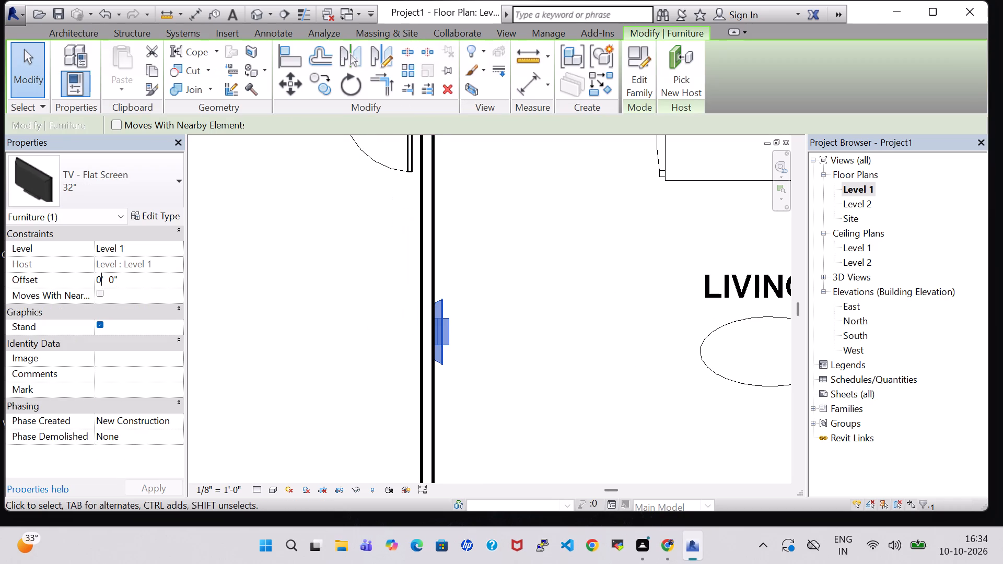
key("BackSpace")
key("3")
key("Return")
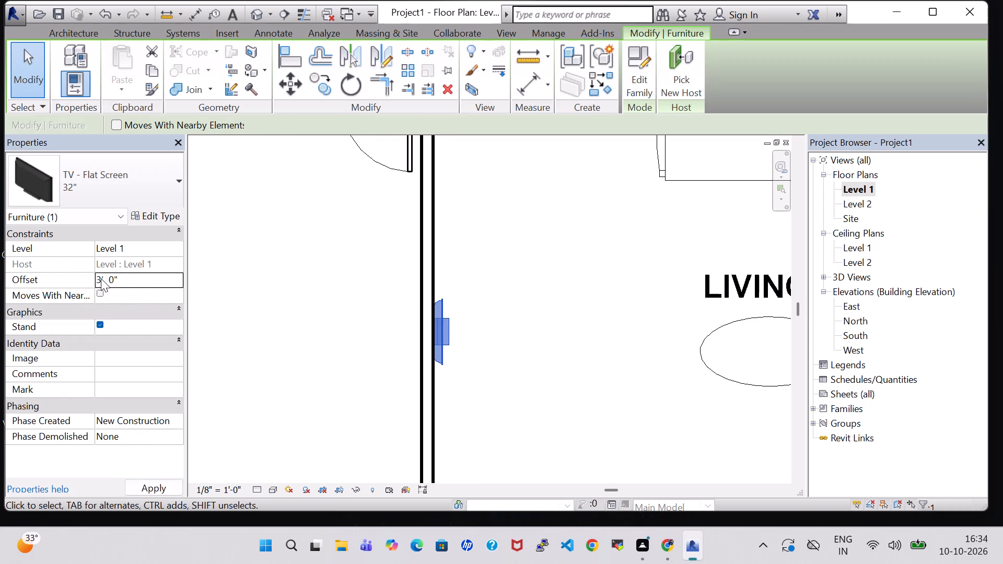
left_click(576, 385)
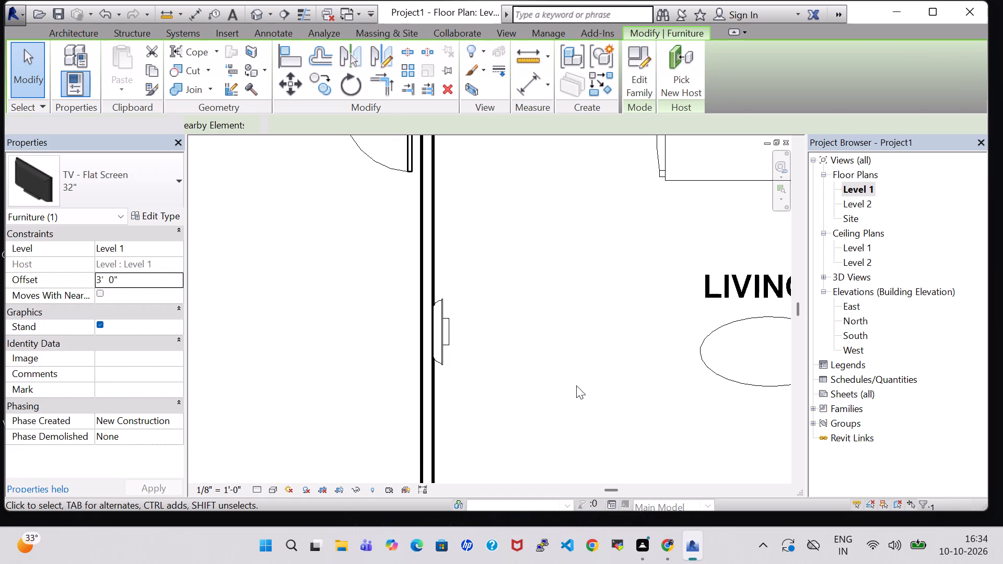
Nudge the sofa above the LIVING label east until its centre is about 14'-5" from the east wall.
scroll(576, 385, "down", 5)
scroll(576, 385, "up", 1)
scroll(576, 385, "down", 5)
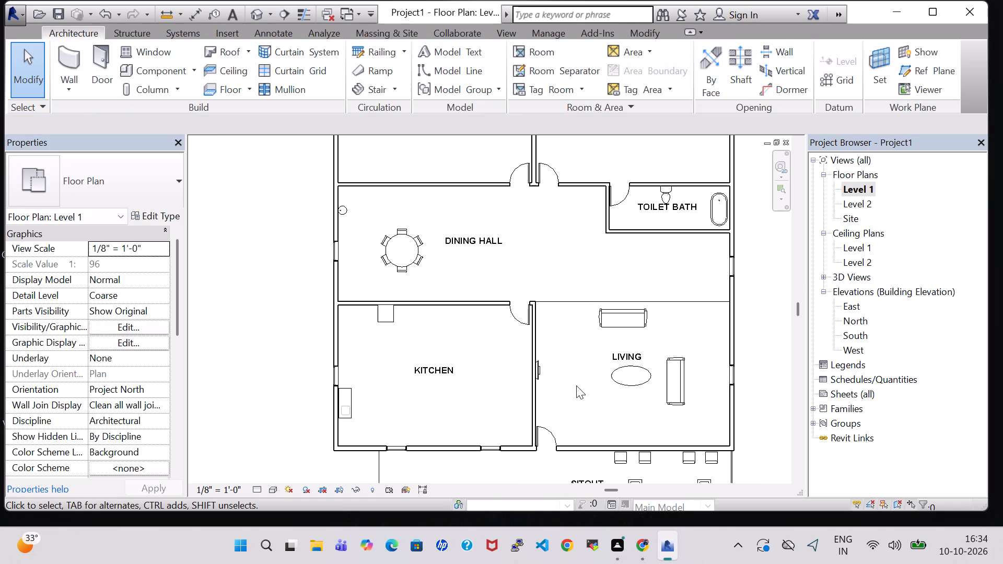
middle_click_drag(576, 385, 570, 348)
scroll(576, 385, "up", 1)
middle_click(570, 345)
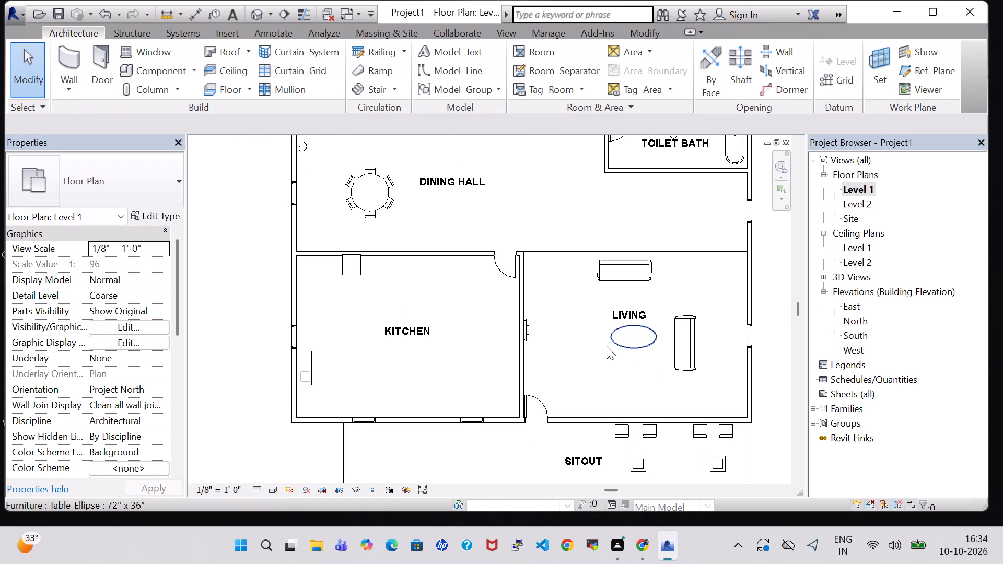
left_click(647, 282)
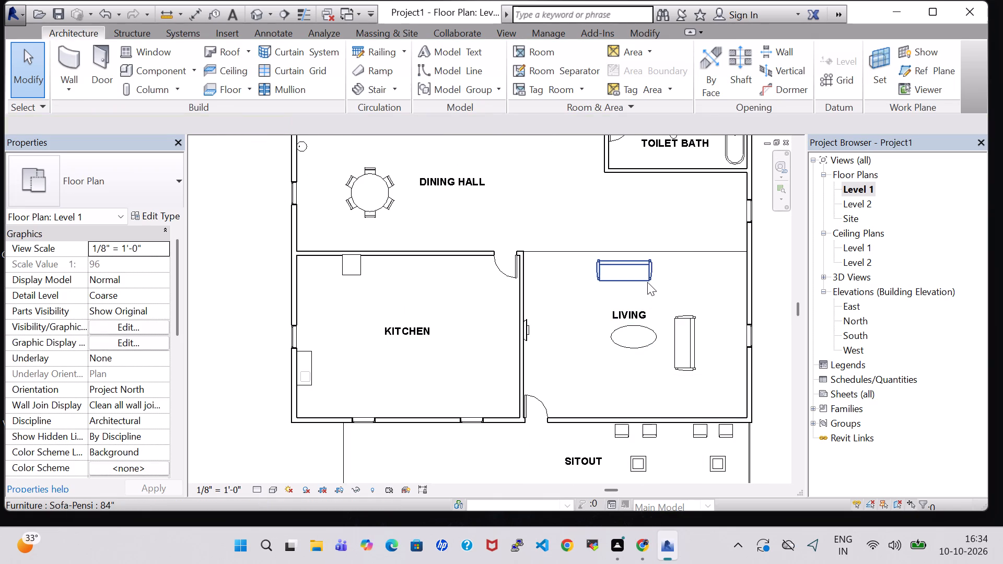
key("Right")
key("Right")
key("Right")
key("Right")
key("Right")
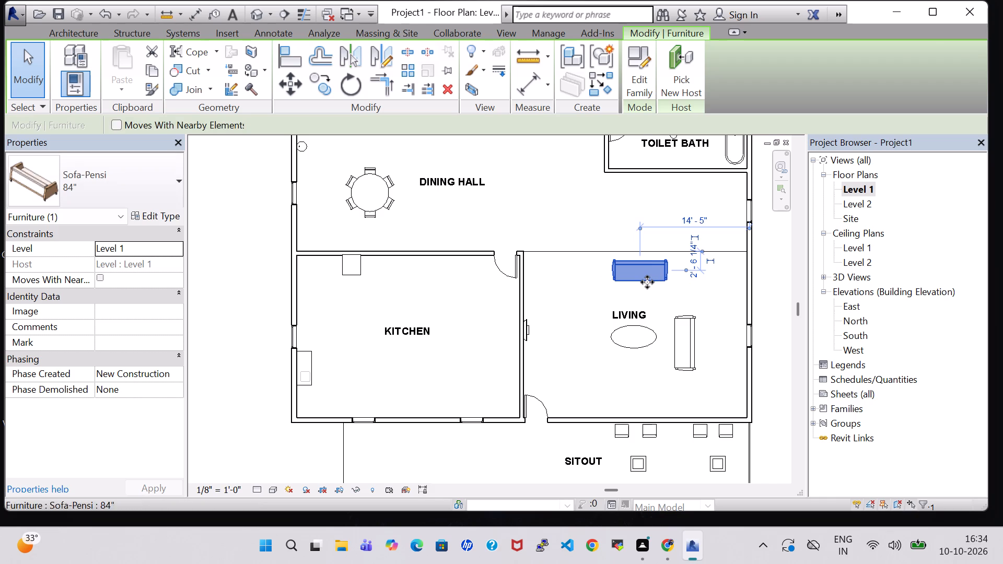
left_click(736, 313)
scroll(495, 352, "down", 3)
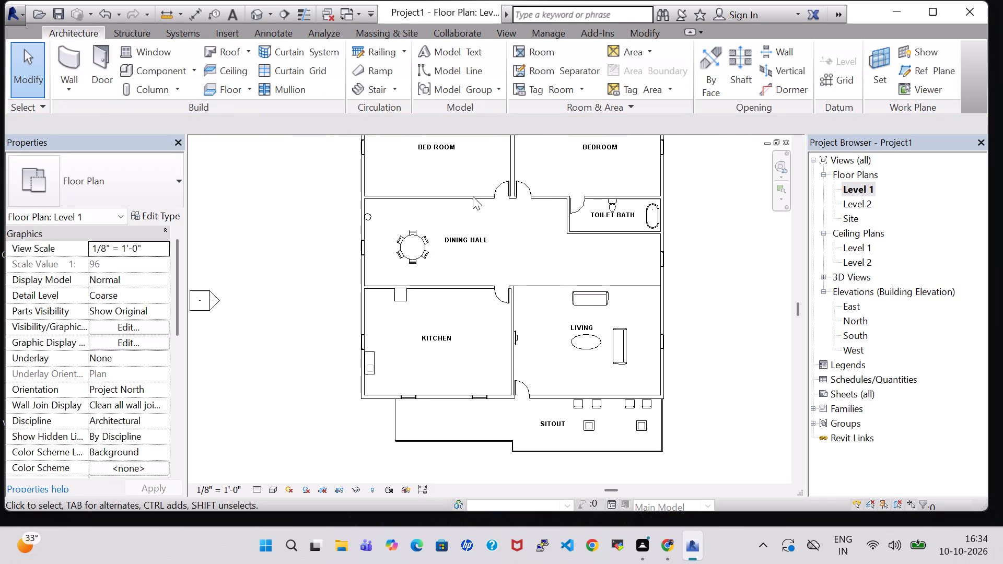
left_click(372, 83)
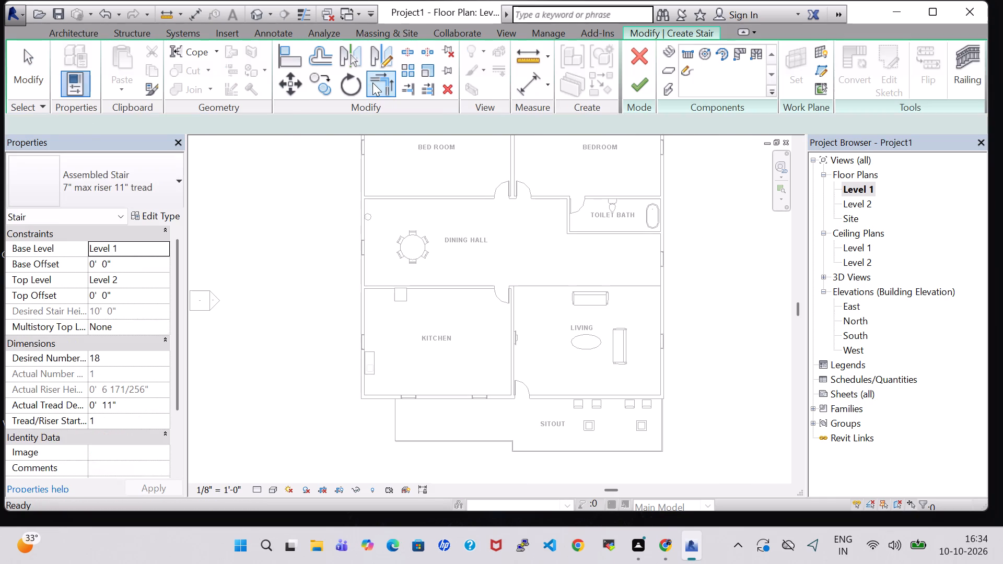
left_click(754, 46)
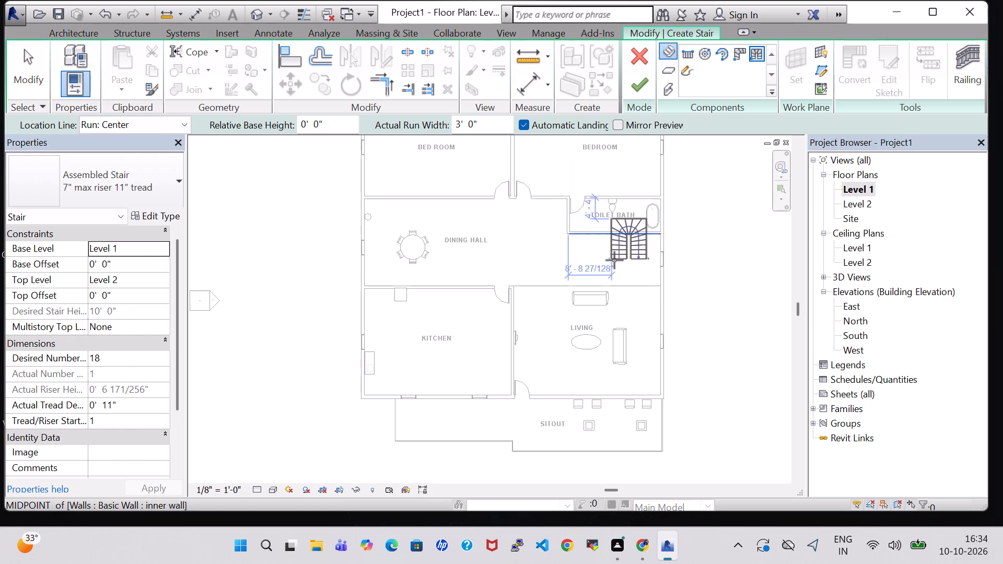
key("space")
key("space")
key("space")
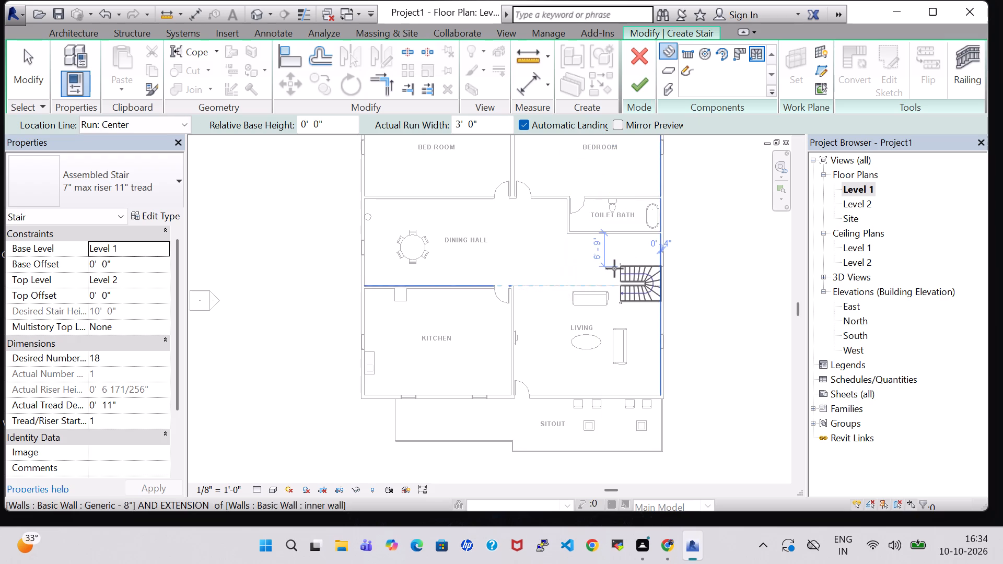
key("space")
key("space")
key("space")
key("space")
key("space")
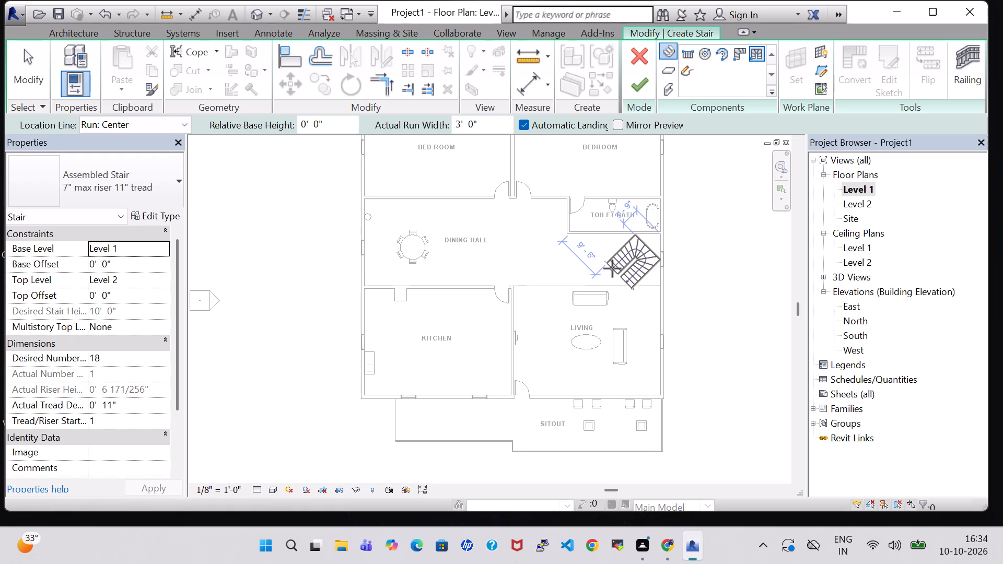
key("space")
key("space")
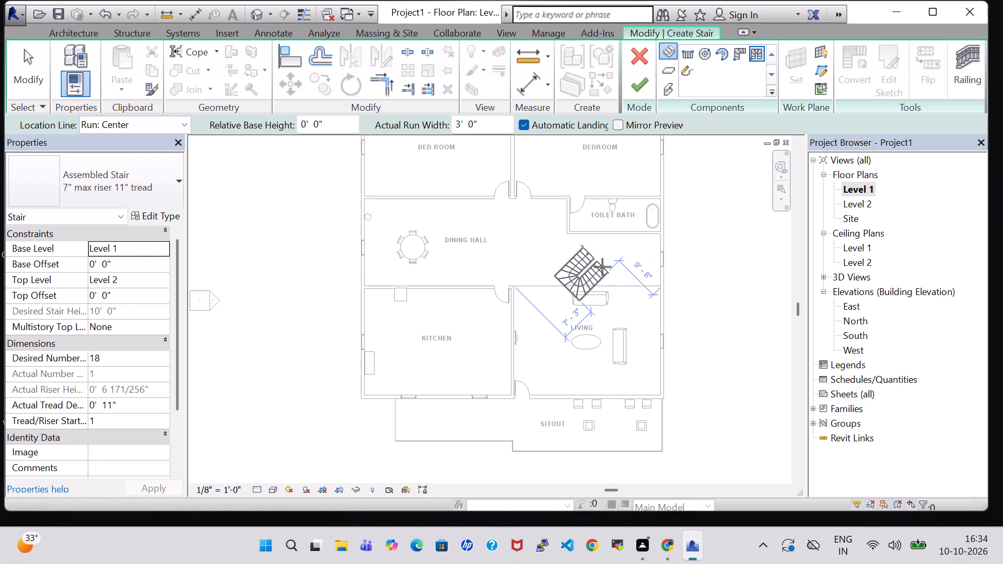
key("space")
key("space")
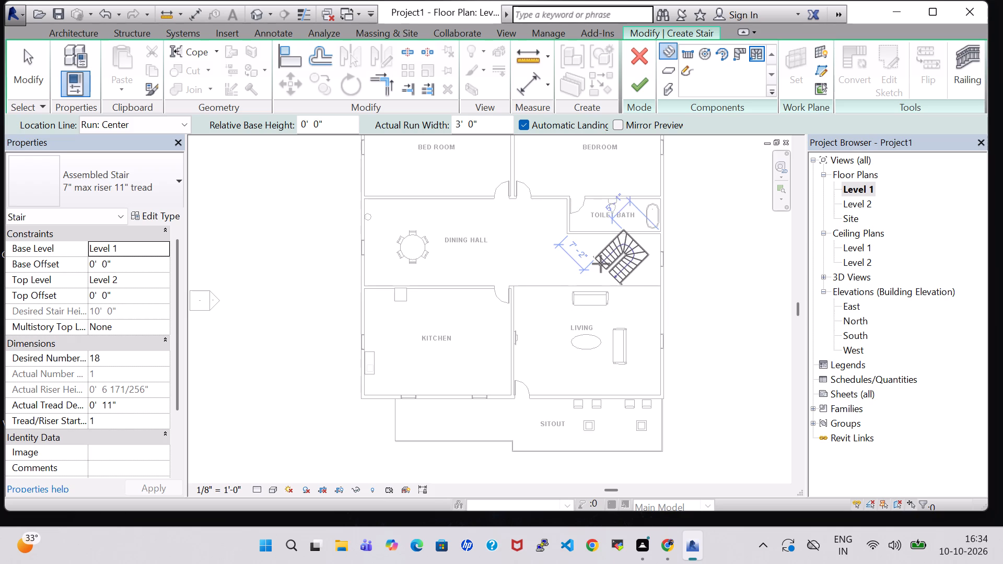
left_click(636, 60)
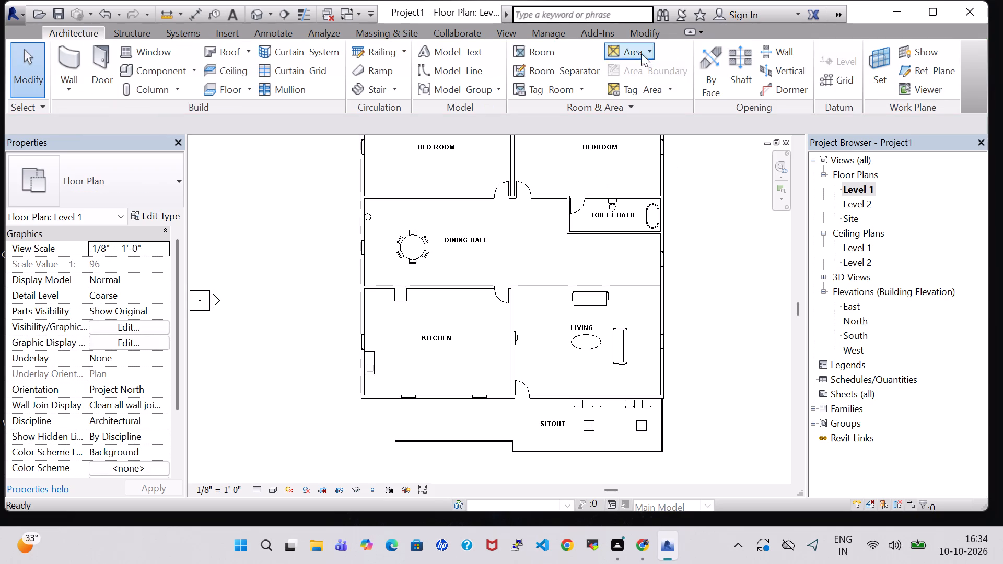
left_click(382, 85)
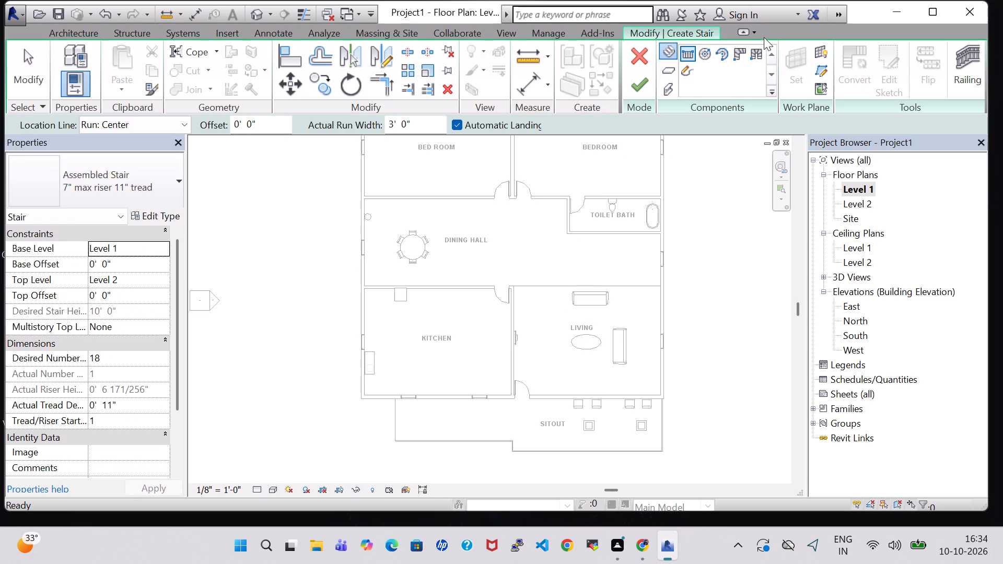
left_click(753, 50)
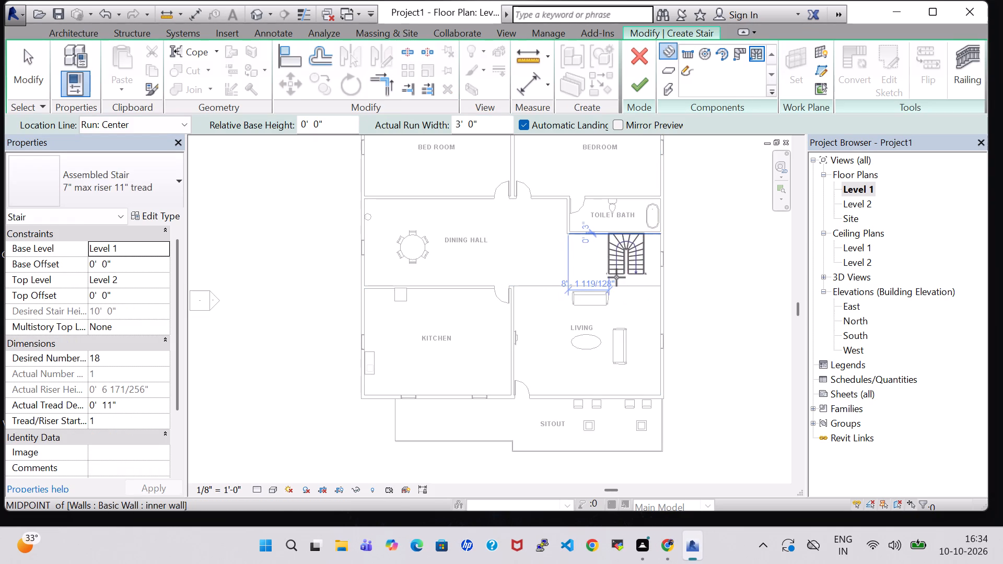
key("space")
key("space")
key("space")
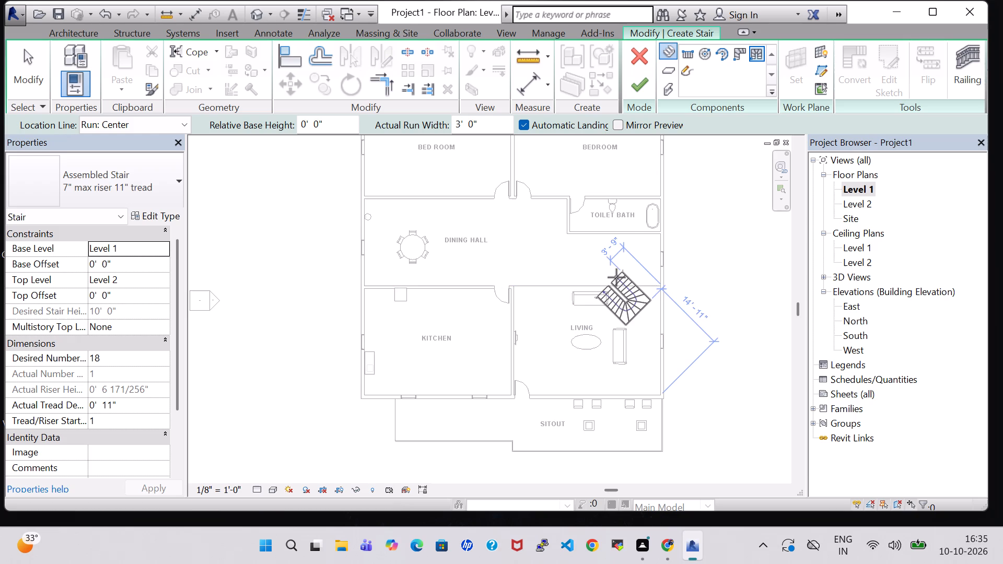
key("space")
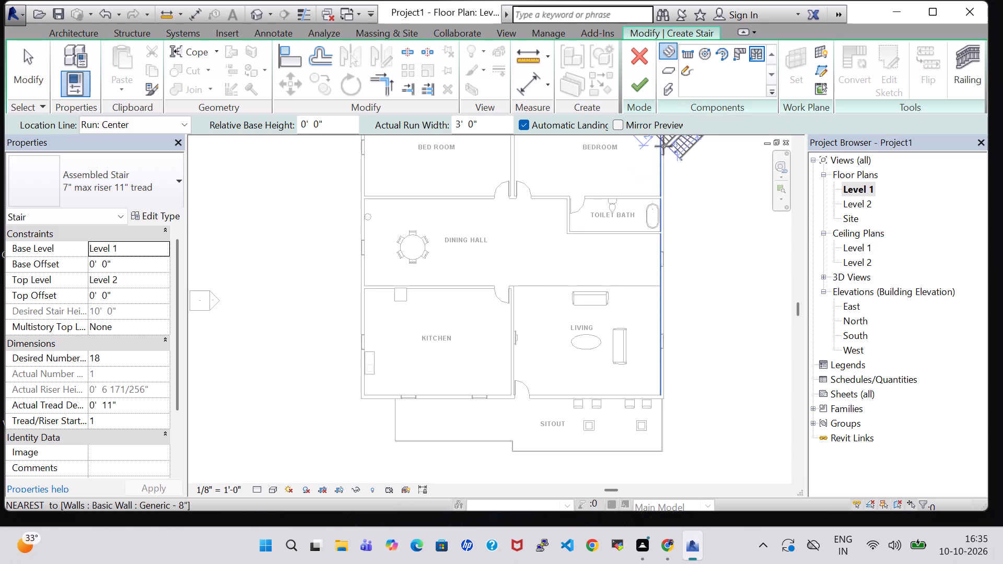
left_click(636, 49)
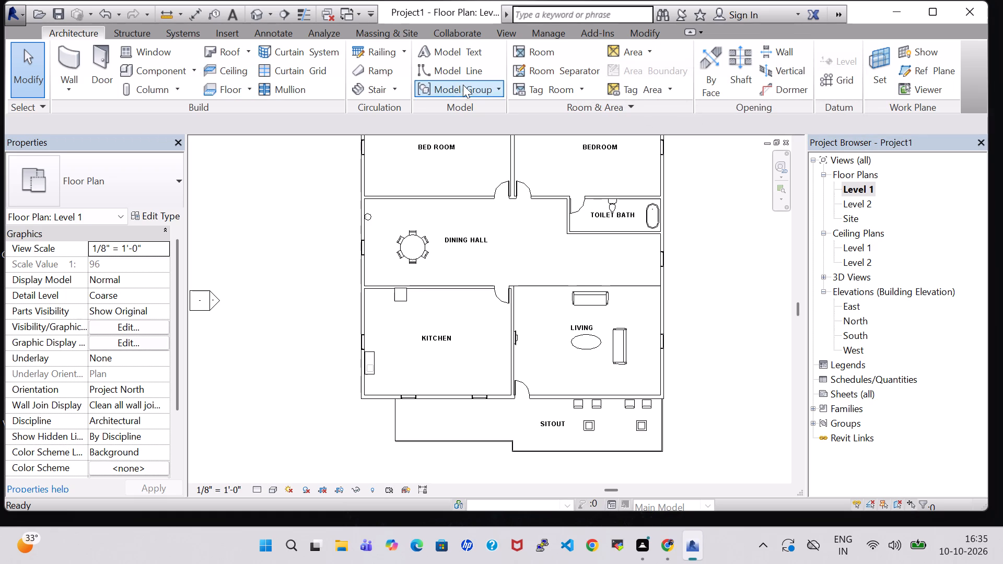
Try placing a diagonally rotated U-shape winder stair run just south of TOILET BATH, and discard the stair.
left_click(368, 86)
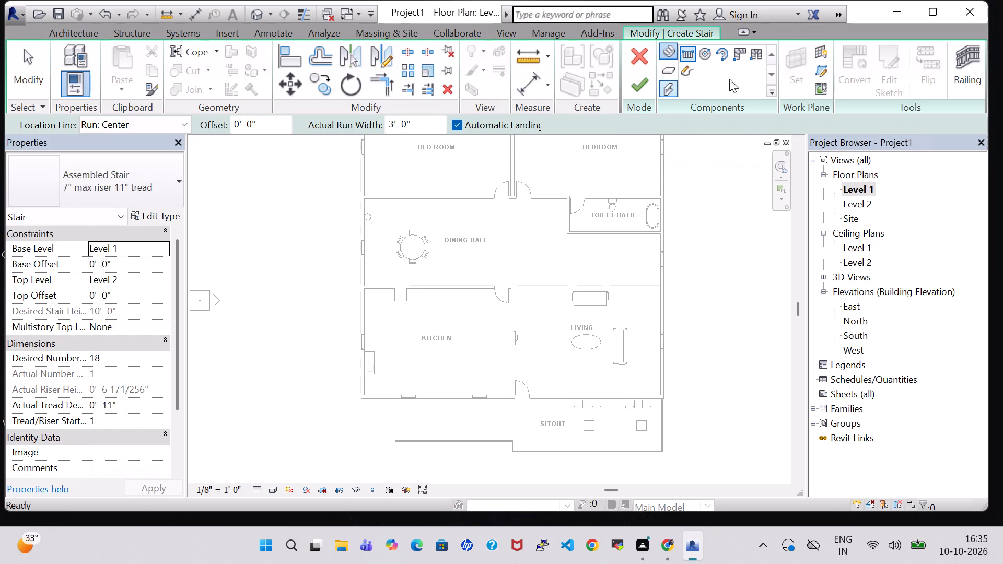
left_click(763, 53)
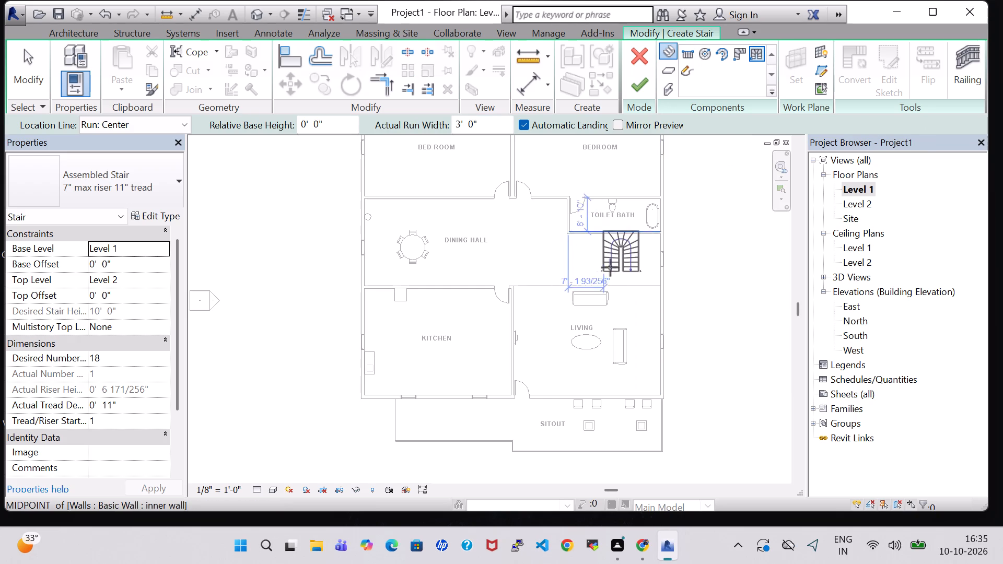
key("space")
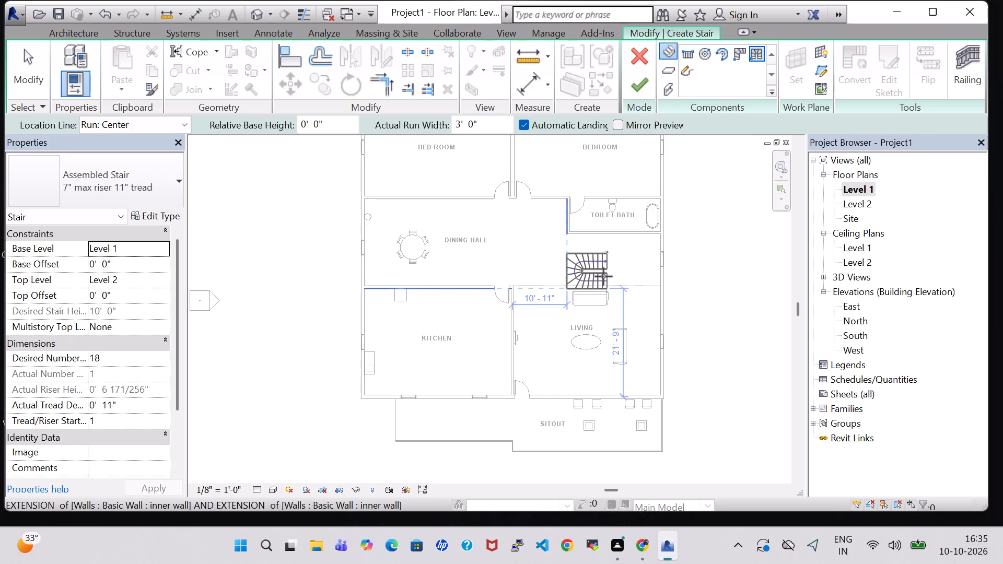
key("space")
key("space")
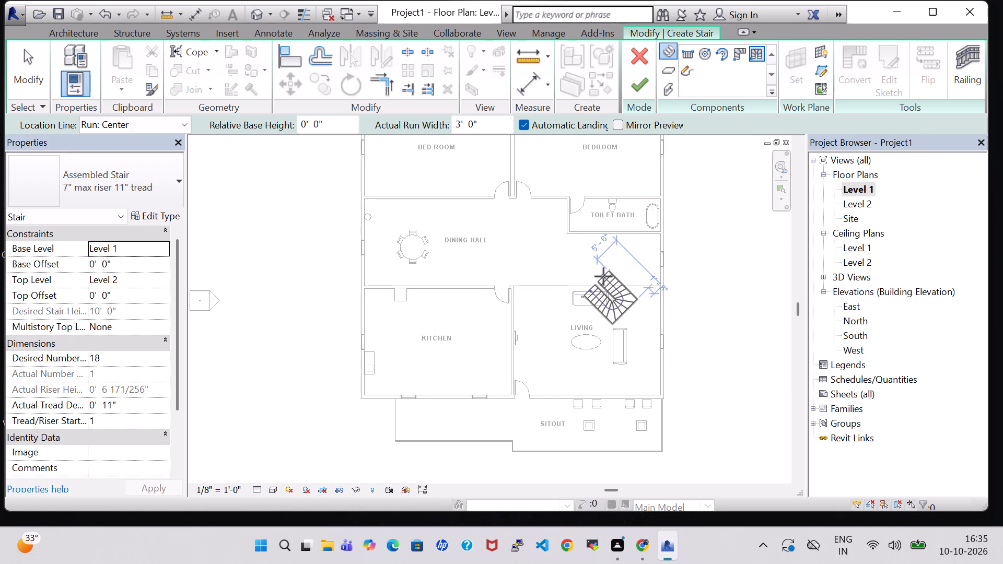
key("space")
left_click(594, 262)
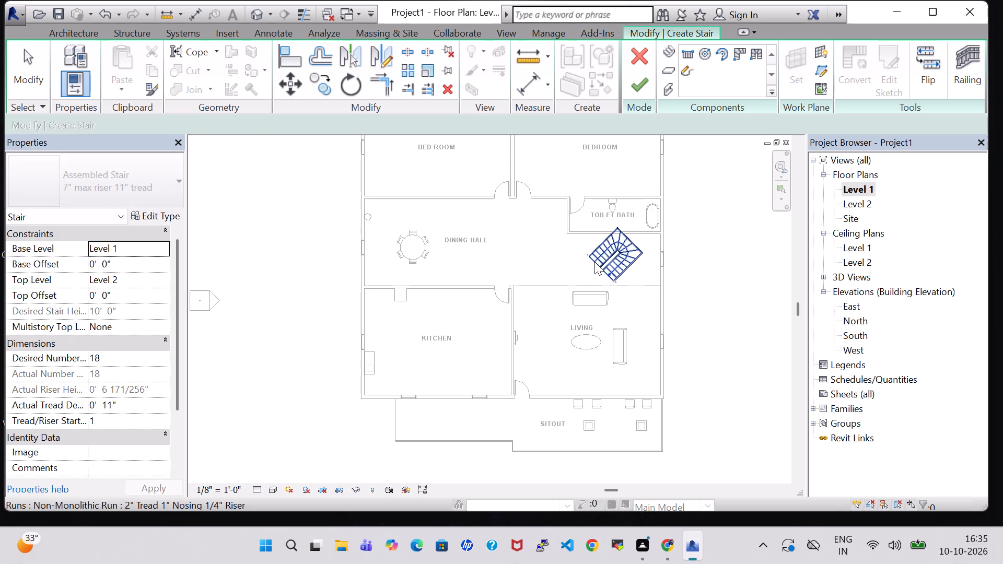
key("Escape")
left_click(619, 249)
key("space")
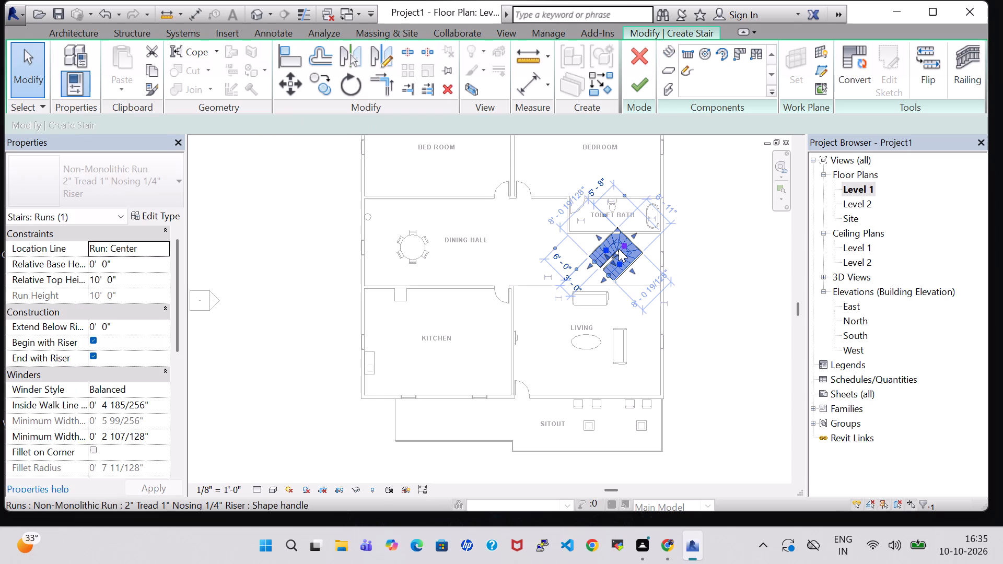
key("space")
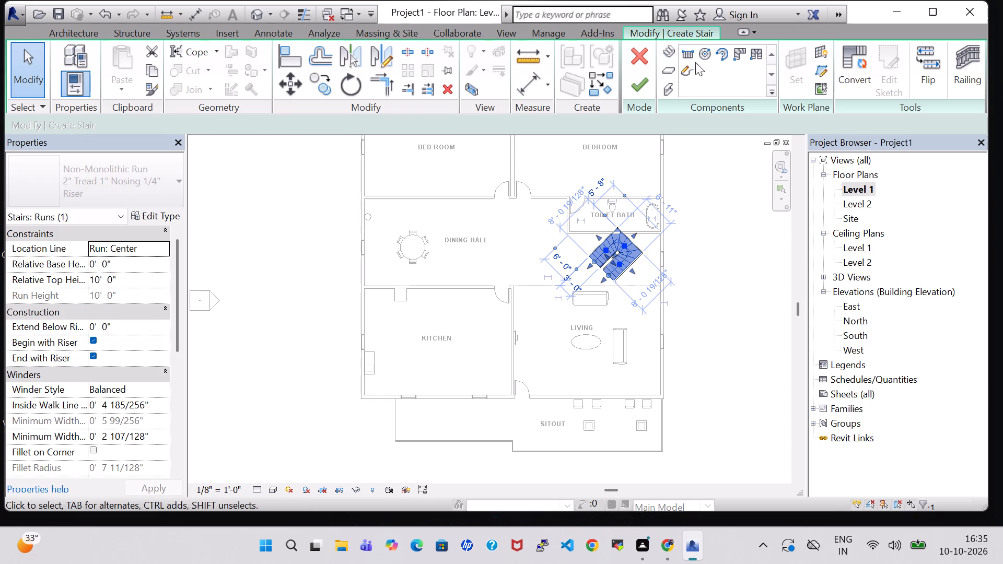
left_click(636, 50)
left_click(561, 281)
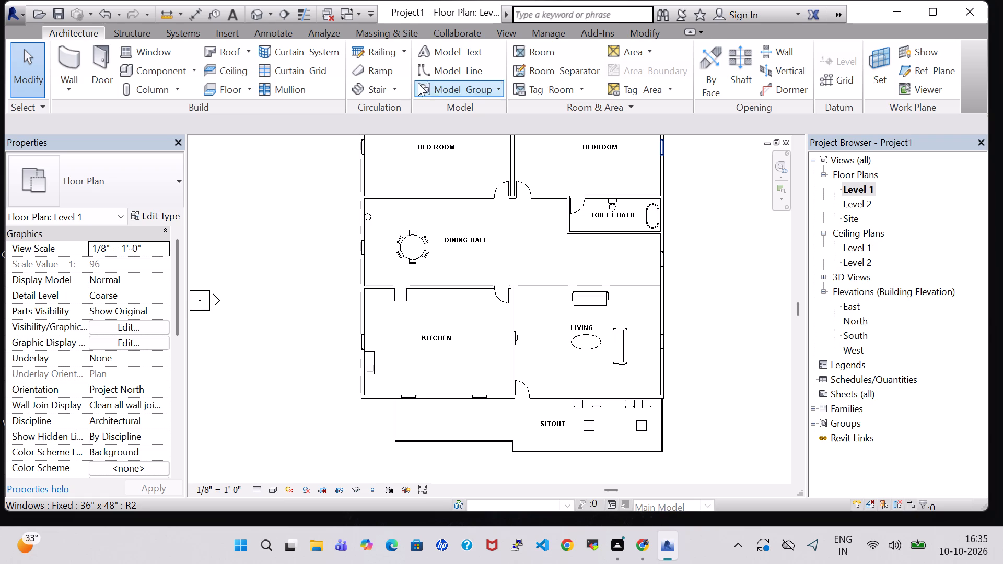
Create a 3'-0" wide U-shape winder stair from Level 1 to Level 2 south of TOILET BATH, rotated so both open ends face west.
left_click(369, 83)
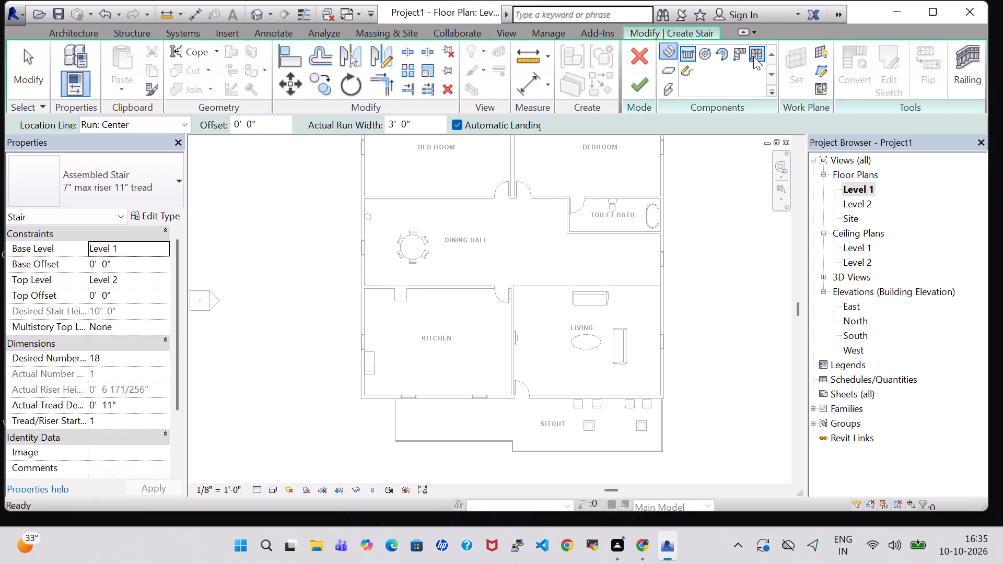
left_click(753, 56)
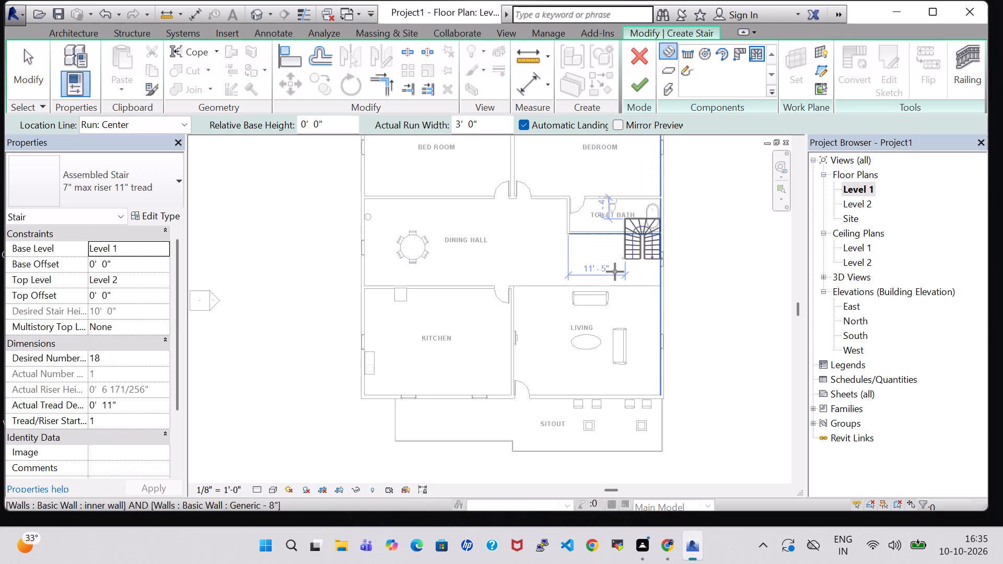
scroll(600, 277, "up", 7)
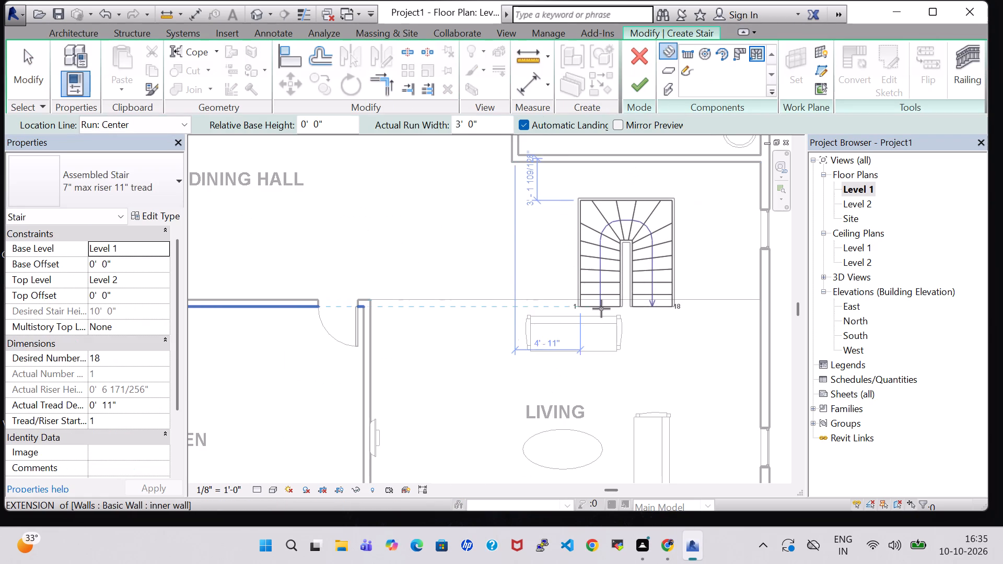
key("space")
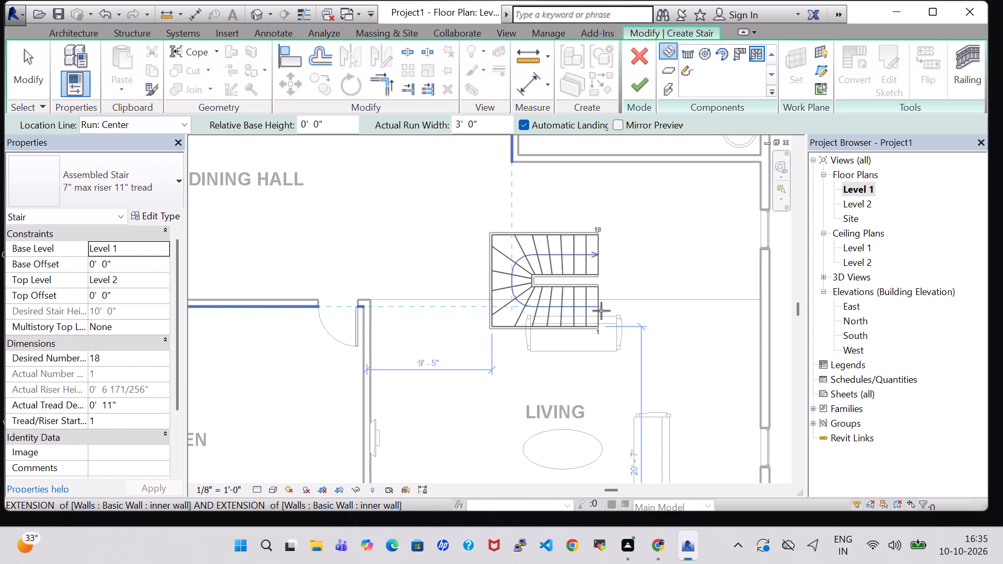
key("space")
key("space")
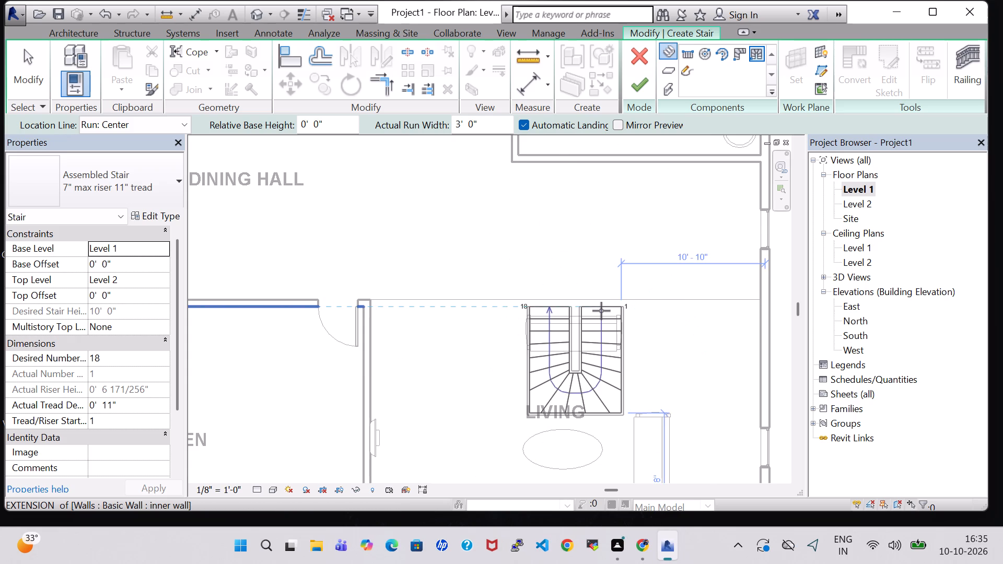
key("space")
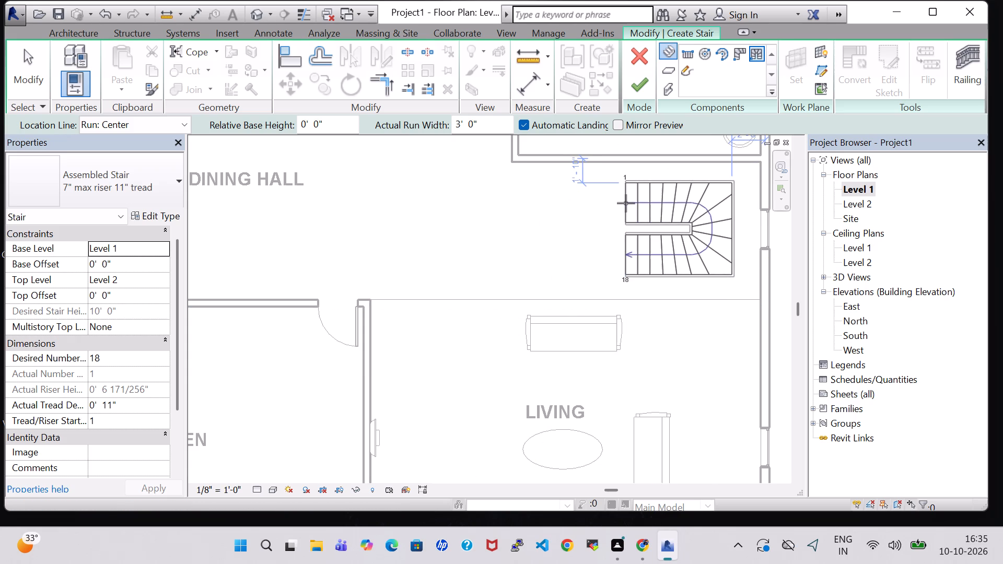
left_click(626, 203)
key("Escape")
key("Escape")
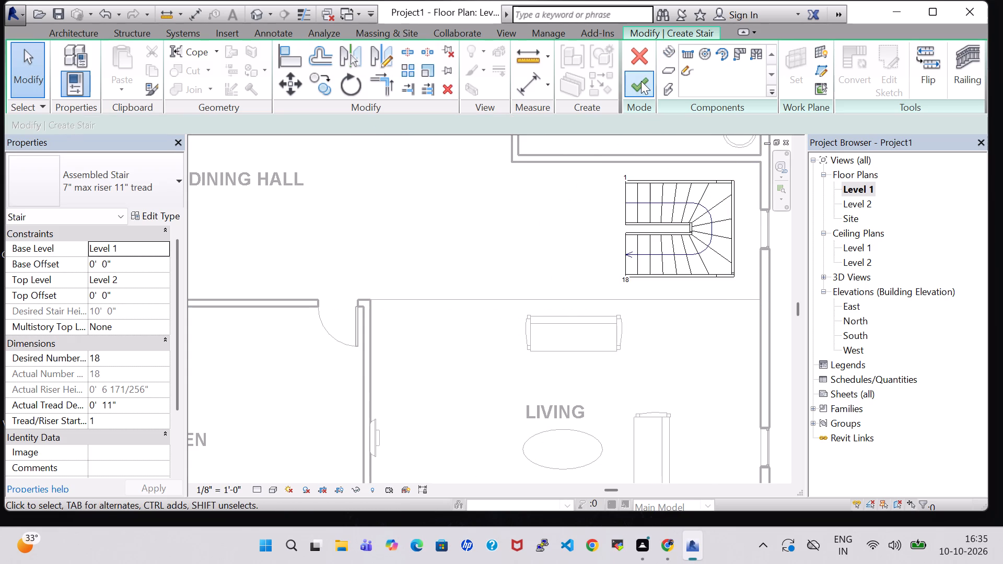
left_click(641, 81)
scroll(647, 130, "down", 1)
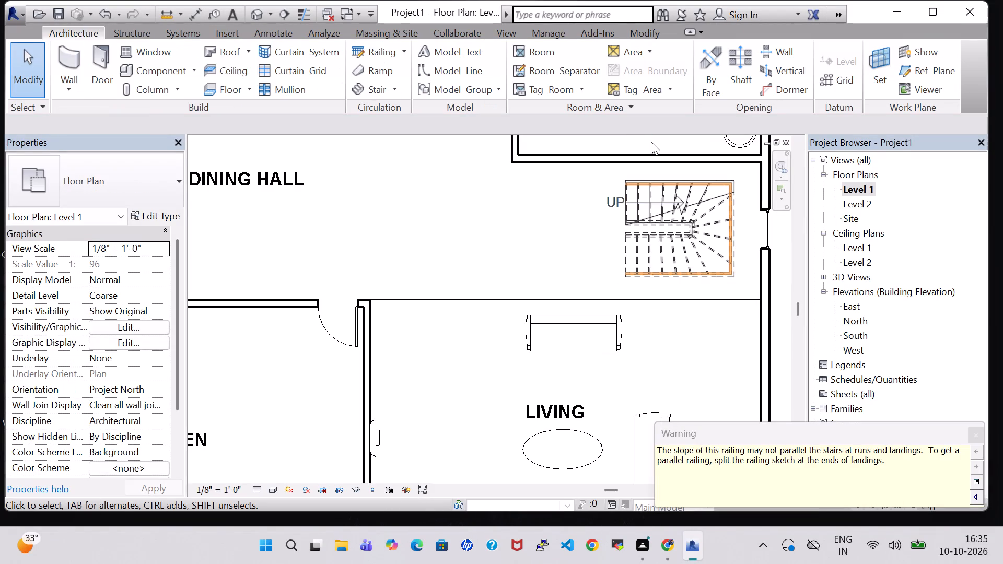
left_click(976, 427)
Nudge the sofa above the LIVING label south until its centre is about 4'-6" from the room separation line.
scroll(702, 299, "down", 6)
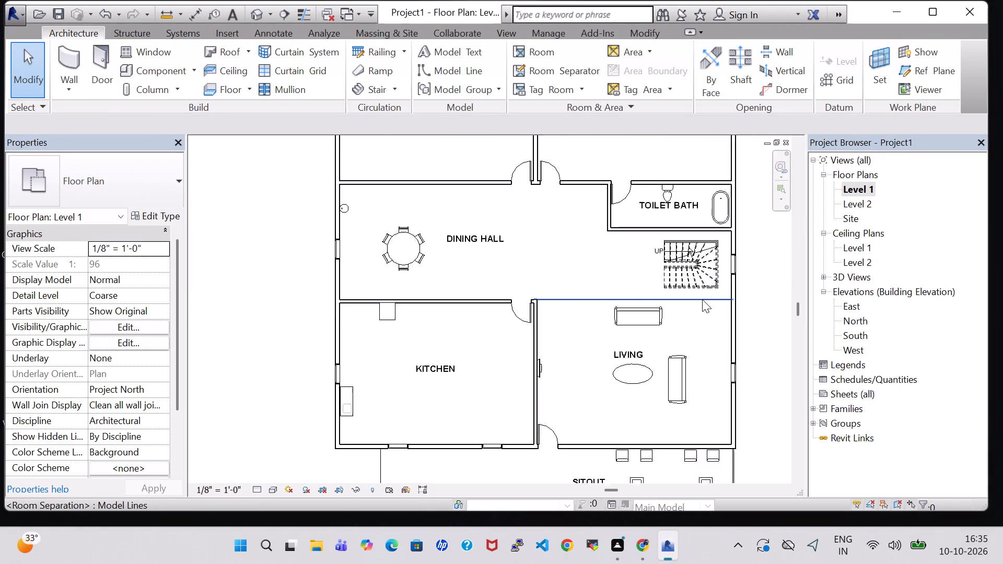
scroll(702, 299, "down", 1)
left_click(639, 315)
key("Down")
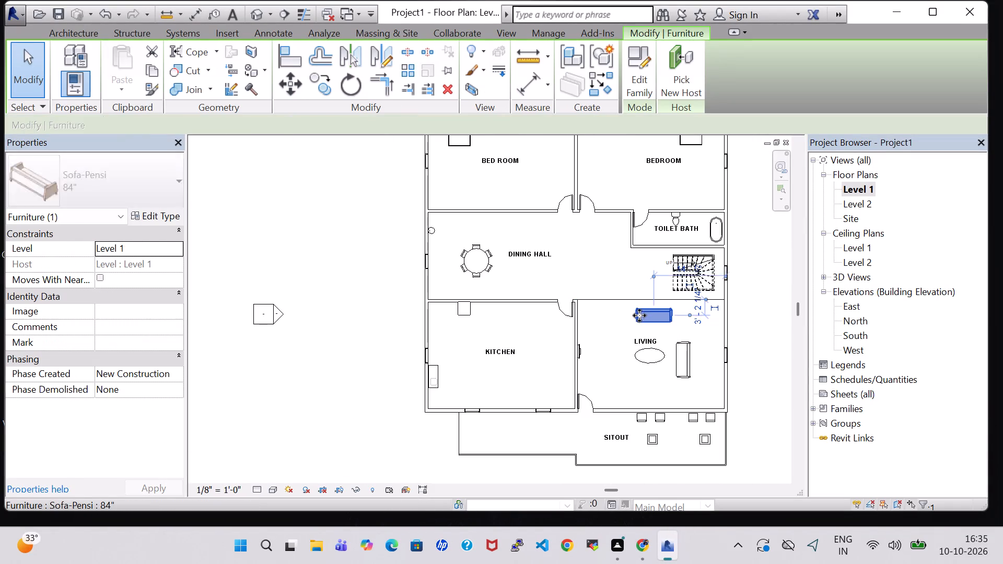
key("Up")
key("Down")
key("Up")
key("Down")
key("Down")
key("Up")
key("Down")
key("Down")
key("Up")
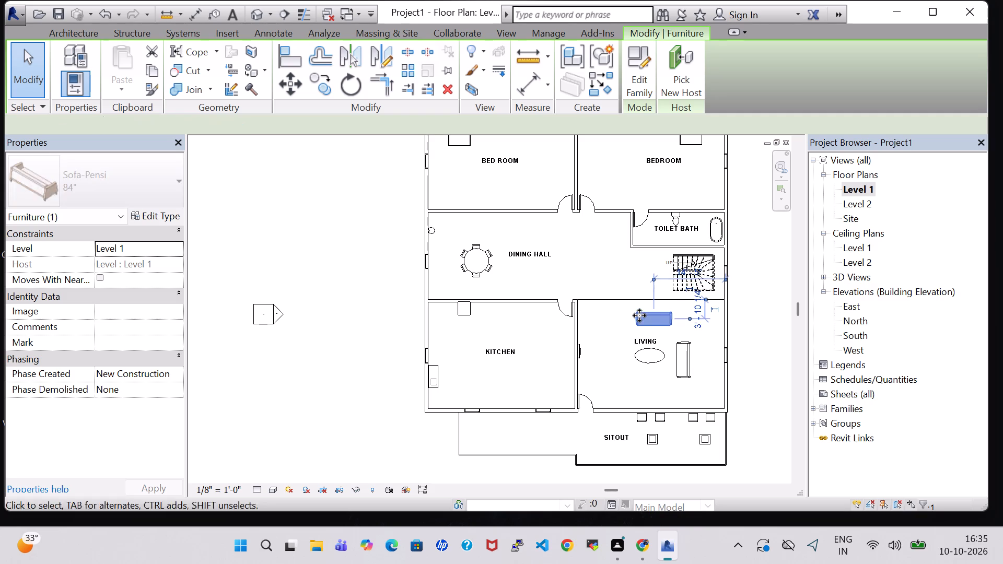
key("Down")
key("Up")
key("Down")
key("Up")
key("Down")
key("Up")
key("Down")
key("Up")
key("Down")
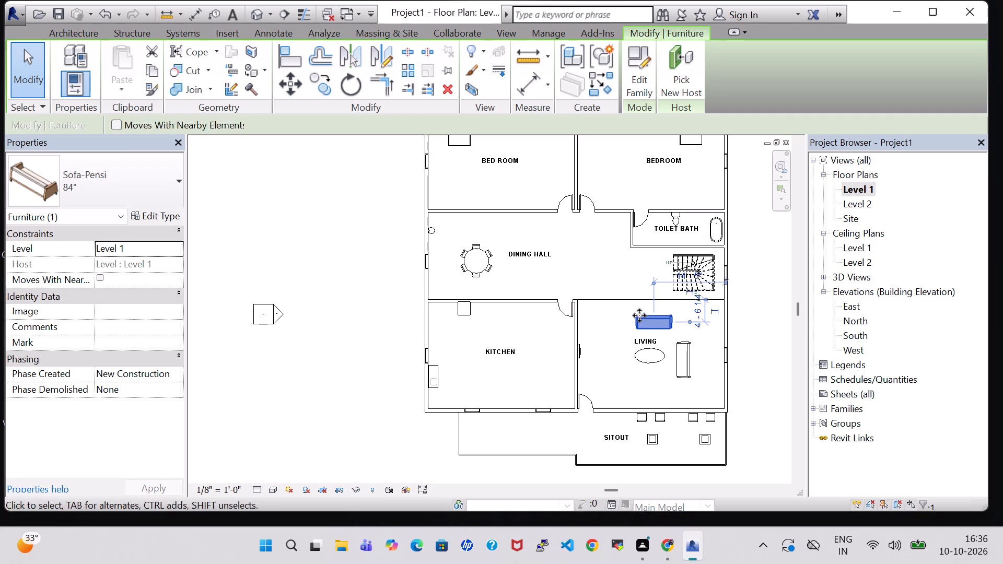
key("Up")
key("Down")
key("Up")
key("Down")
key("Up")
key("Down")
key("Up")
key("Down")
key("Up")
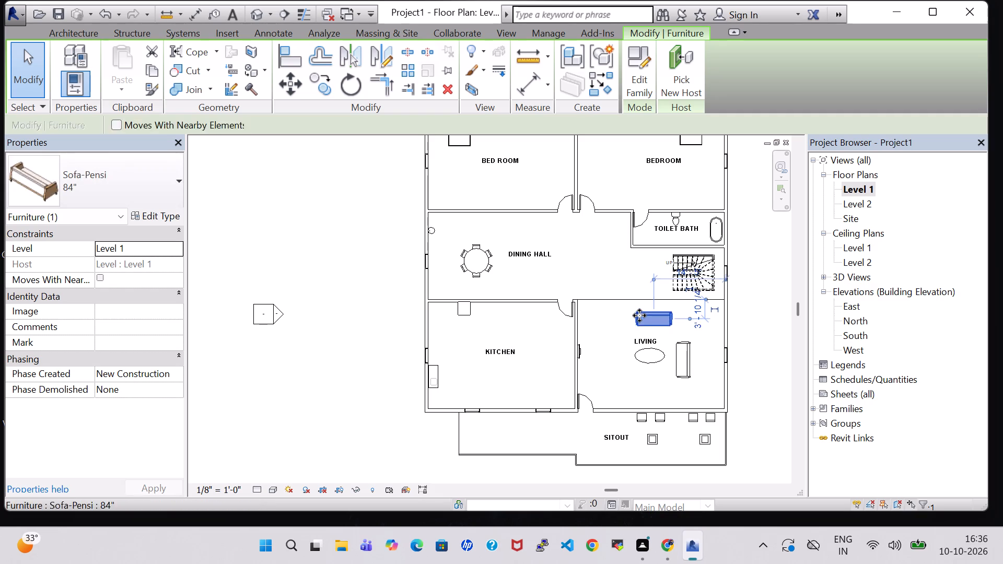
key("Down")
key("Up")
key("Down")
key("Up")
key("Down")
key("Up")
key("Down")
key("Up")
key("Down")
key("Up")
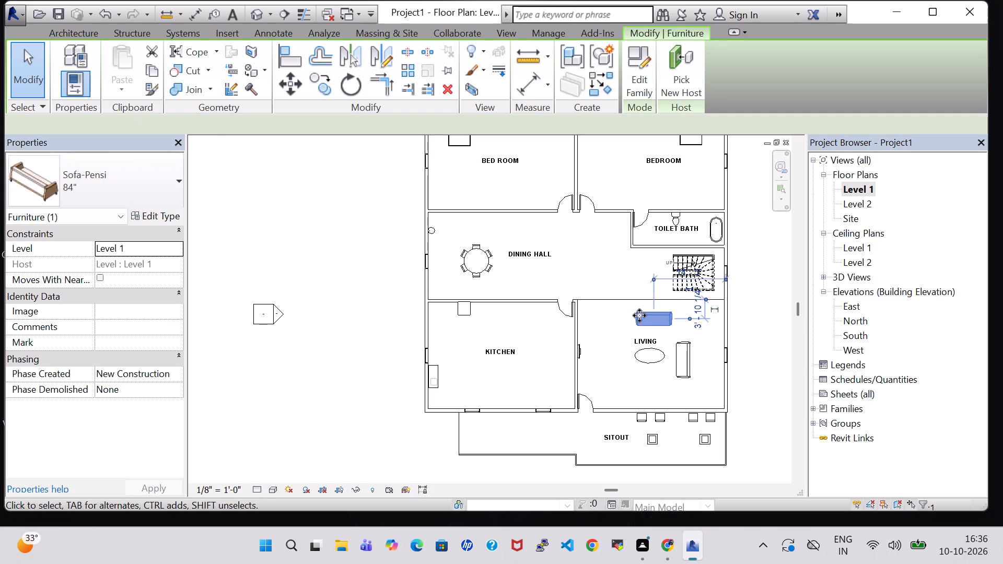
key("Down")
key("Up")
key("Down")
key("Down")
key("Up")
key("Down")
key("Up")
key("Down")
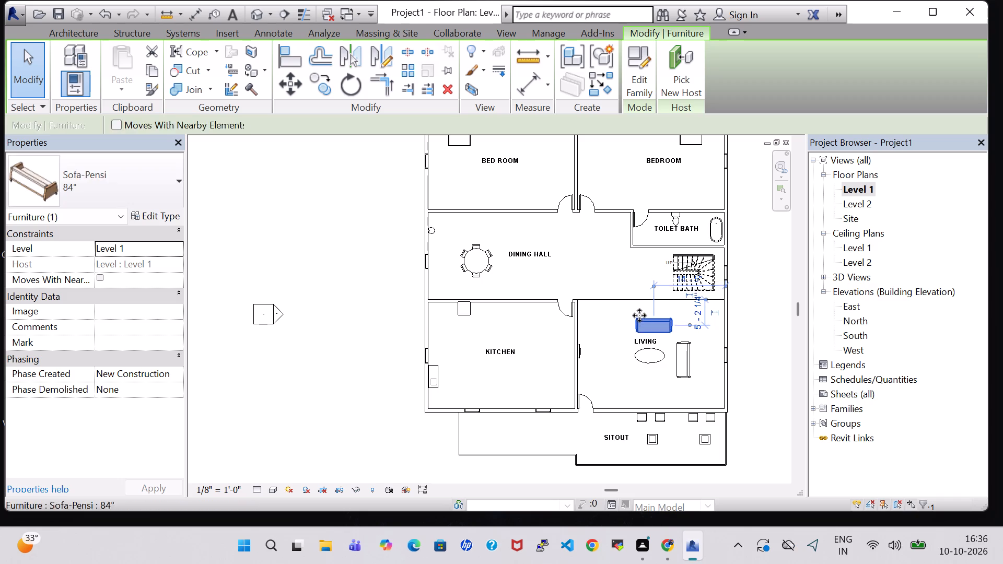
key("Up")
key("Down")
key("Up")
key("Down")
key("Up")
key("Down")
key("Up")
key("Down")
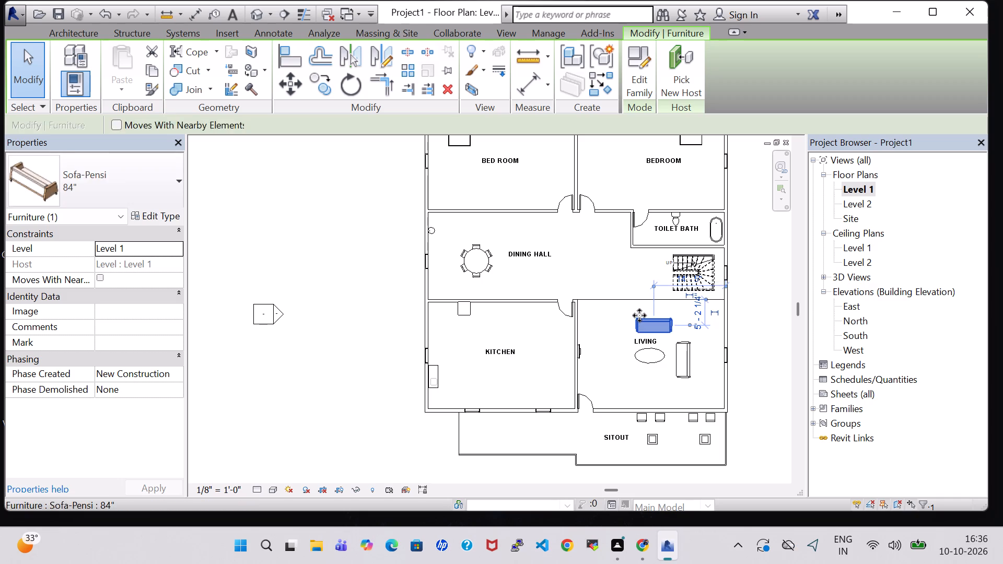
key("Up")
key("Down")
key("Up")
key("Down")
key("Up")
key("Down")
key("Up")
key("Down")
key("Up")
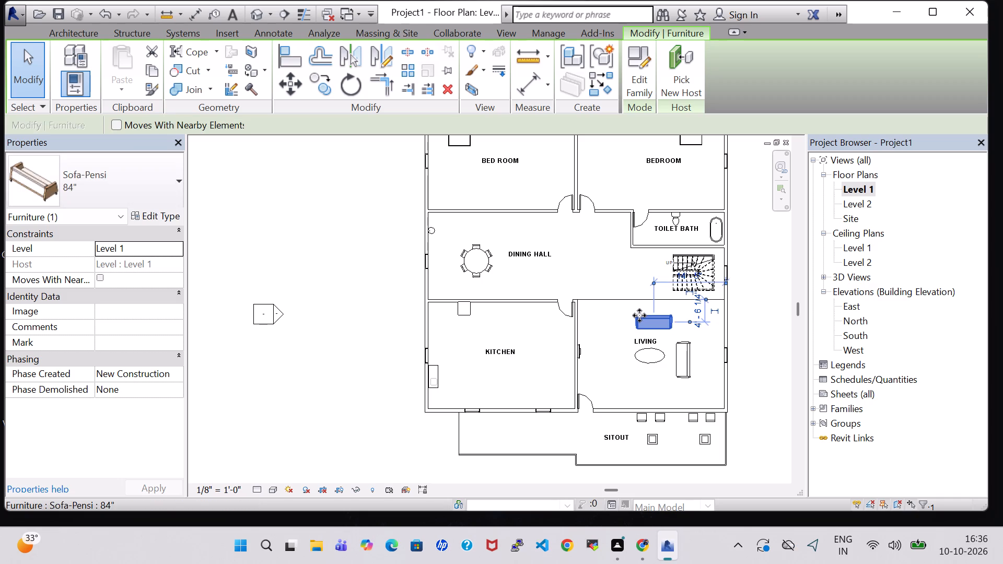
left_click(741, 334)
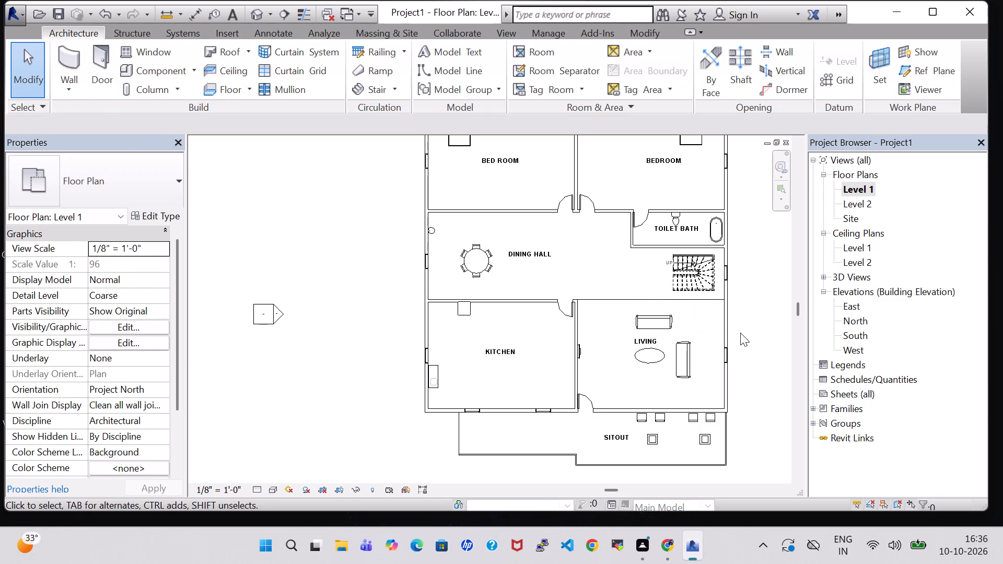
Examine the furnished rooms and the new stair in the 3D view from the top and the front.
left_click(260, 15)
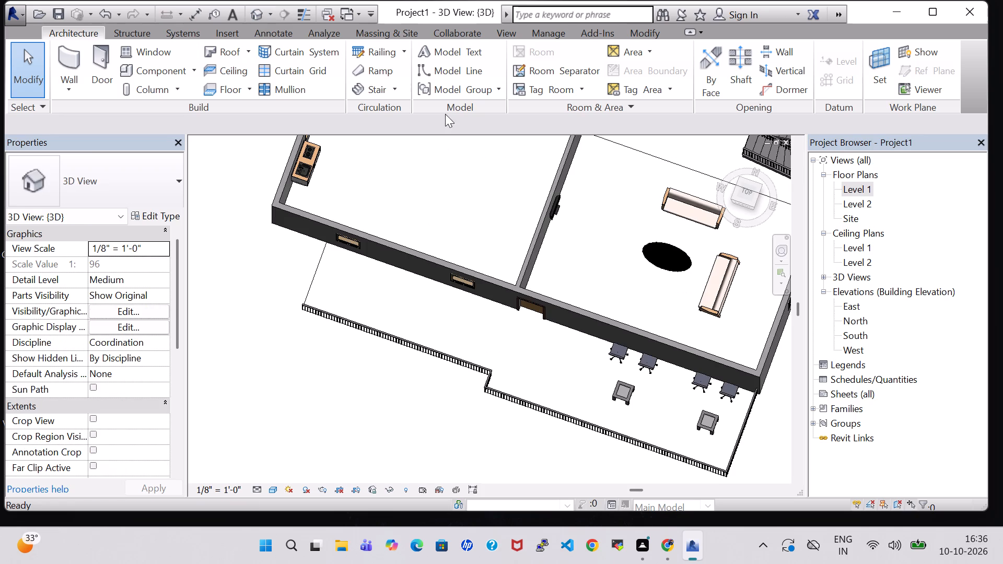
middle_click_drag(619, 198, 607, 209, "shift")
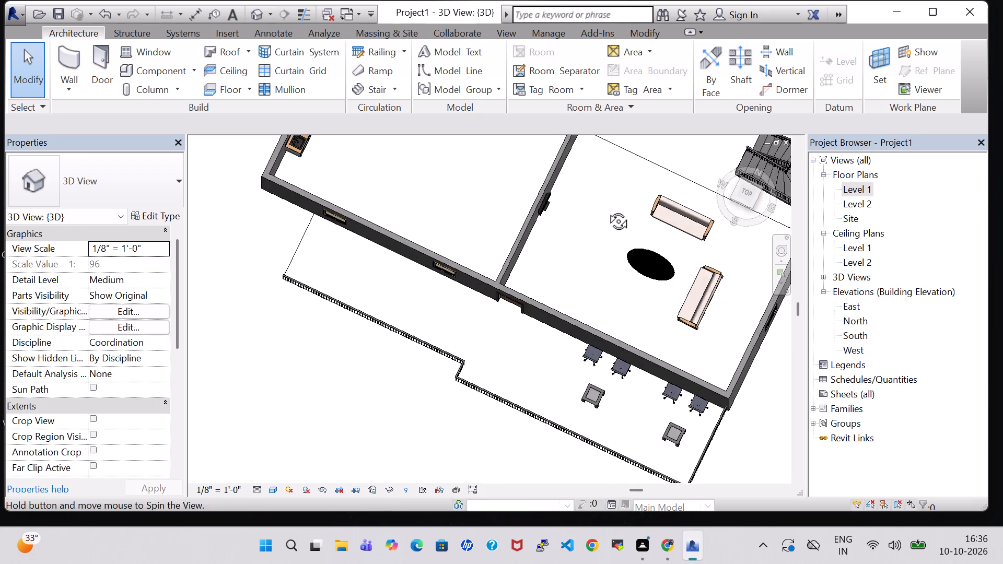
middle_click_drag(607, 209, 587, 246, "shift")
scroll(630, 289, "down", 3)
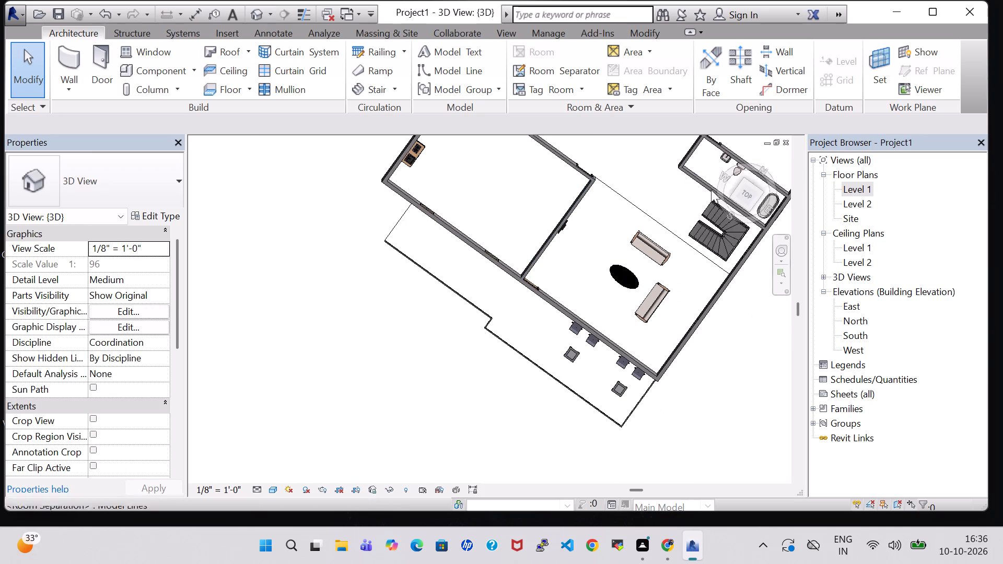
left_click(748, 192)
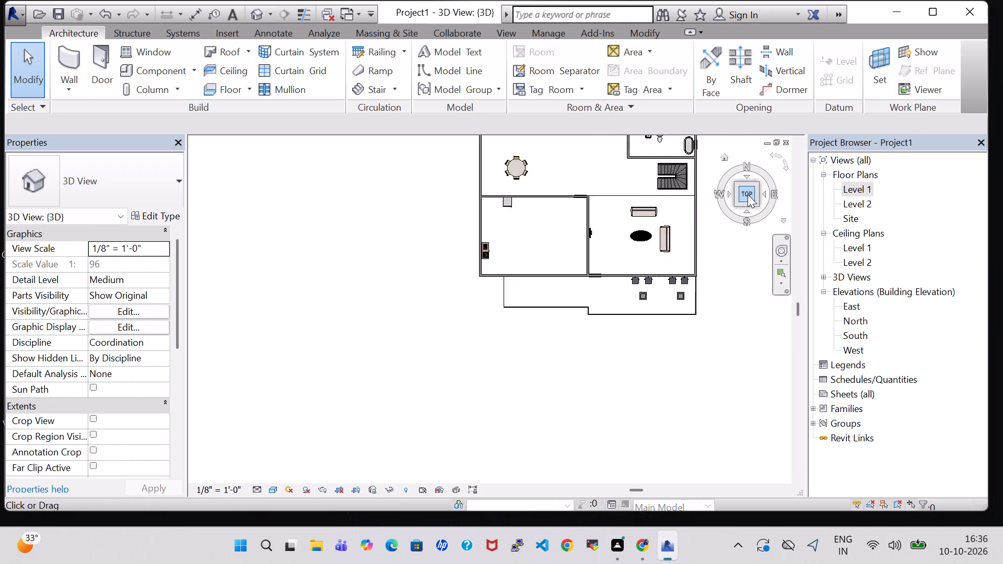
middle_click_drag(647, 300, 657, 241)
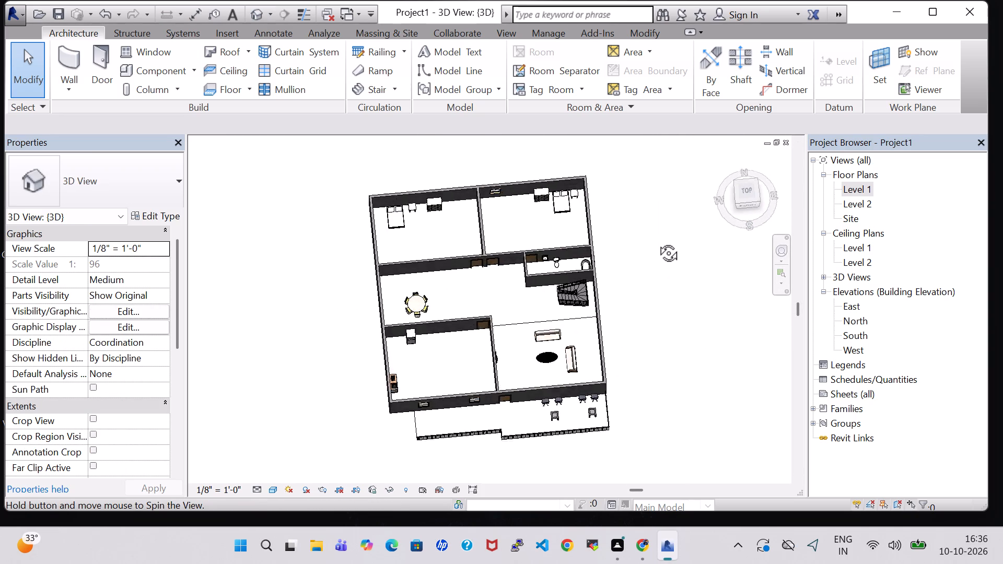
middle_click_drag(657, 241, 648, 174)
scroll(662, 293, "up", 1)
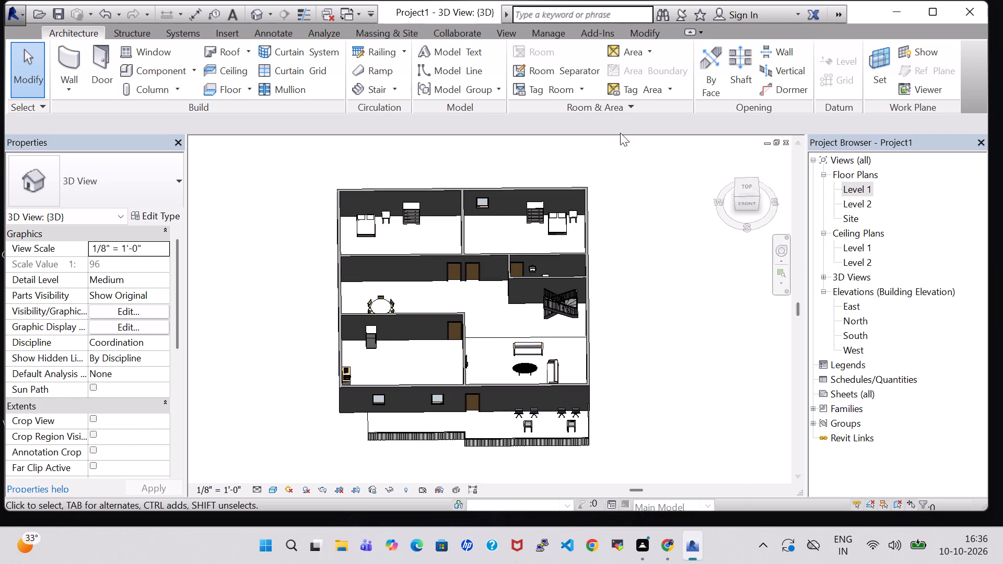
Start a floor on the Level 1 plan, saving the project as Project26 in the desktop's work folder.
double_click(852, 184)
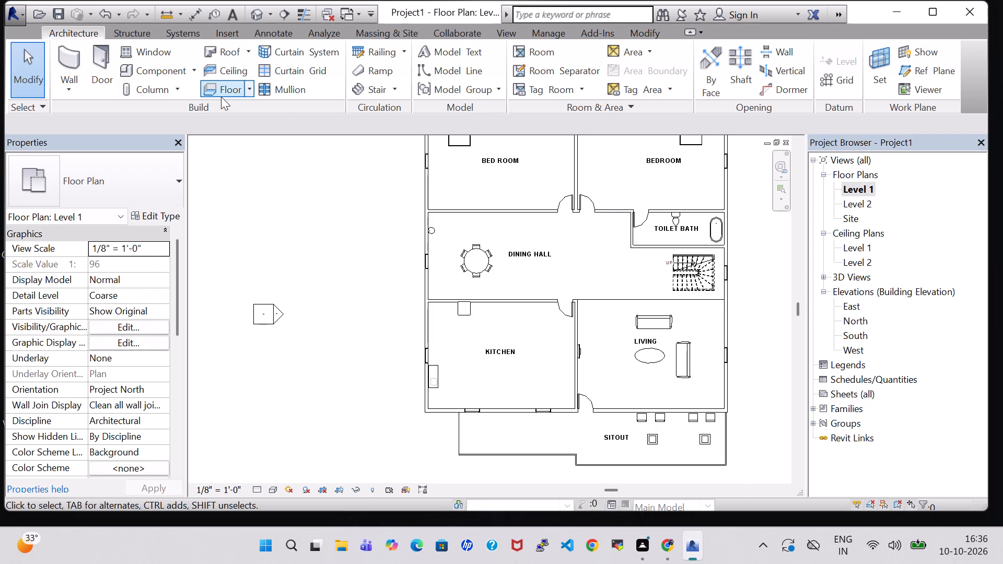
left_click(221, 97)
left_click(454, 219)
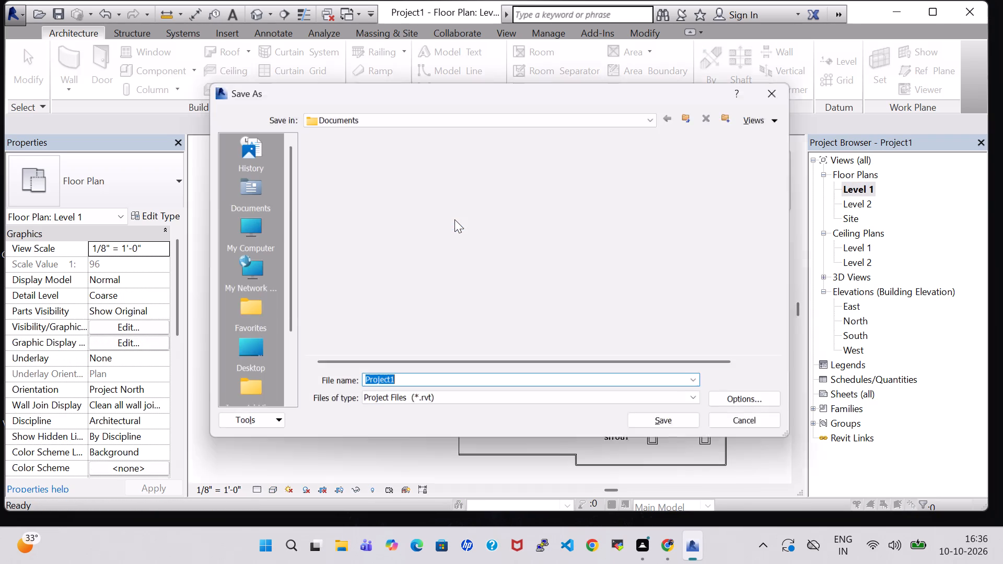
scroll(455, 277, "down", 4)
double_click(241, 343)
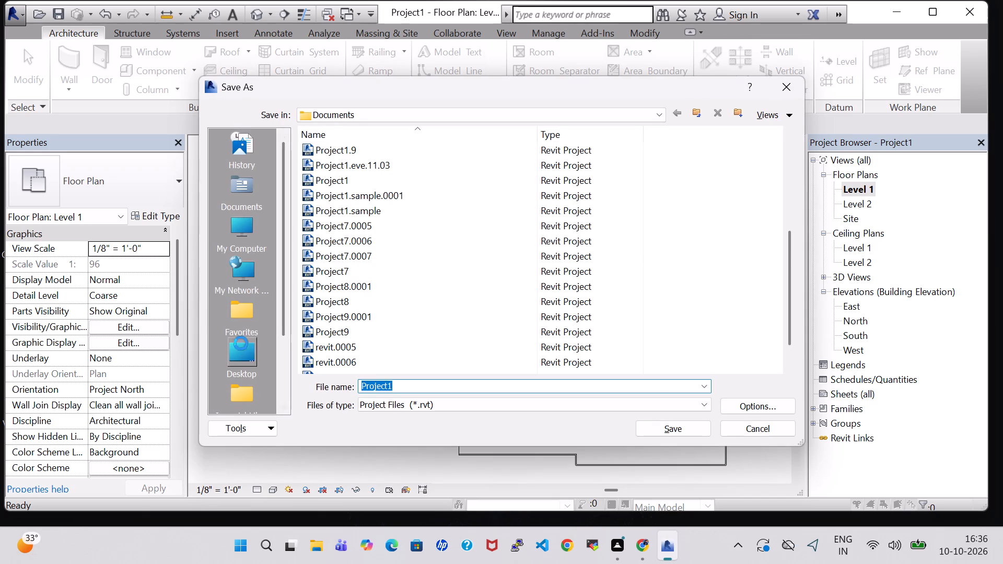
left_click(343, 273)
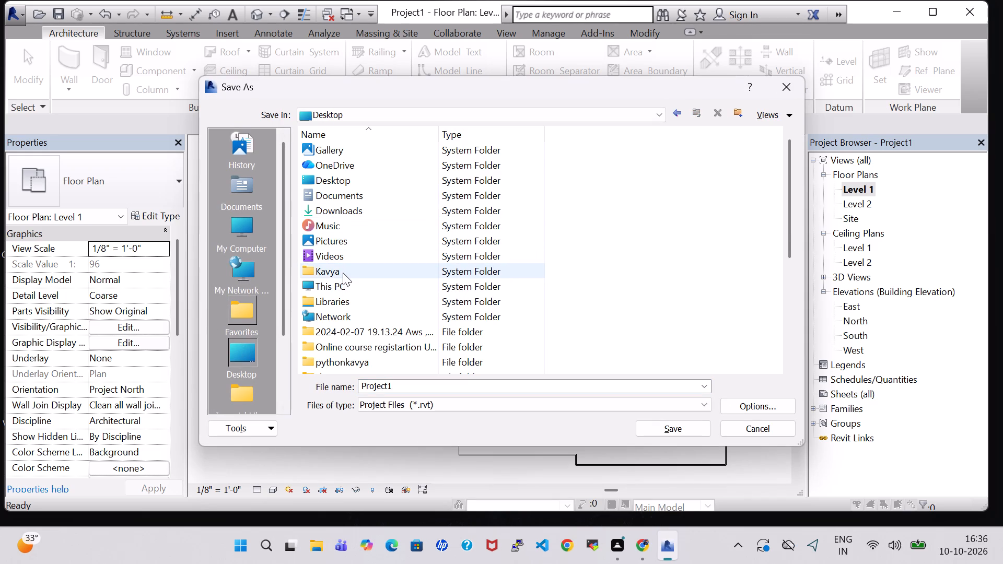
key("w")
double_click(340, 239)
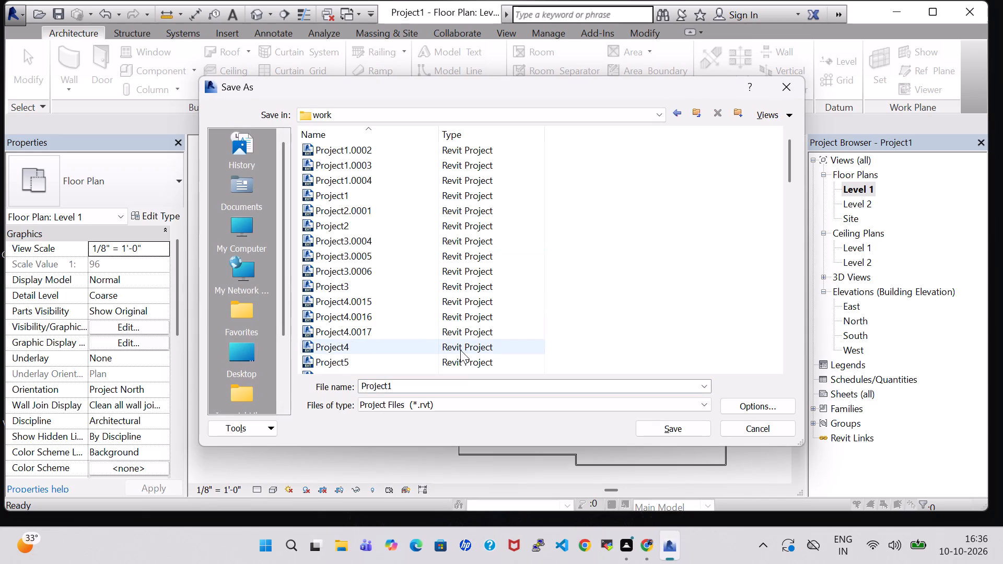
scroll(460, 351, "down", 20)
scroll(460, 351, "down", 2)
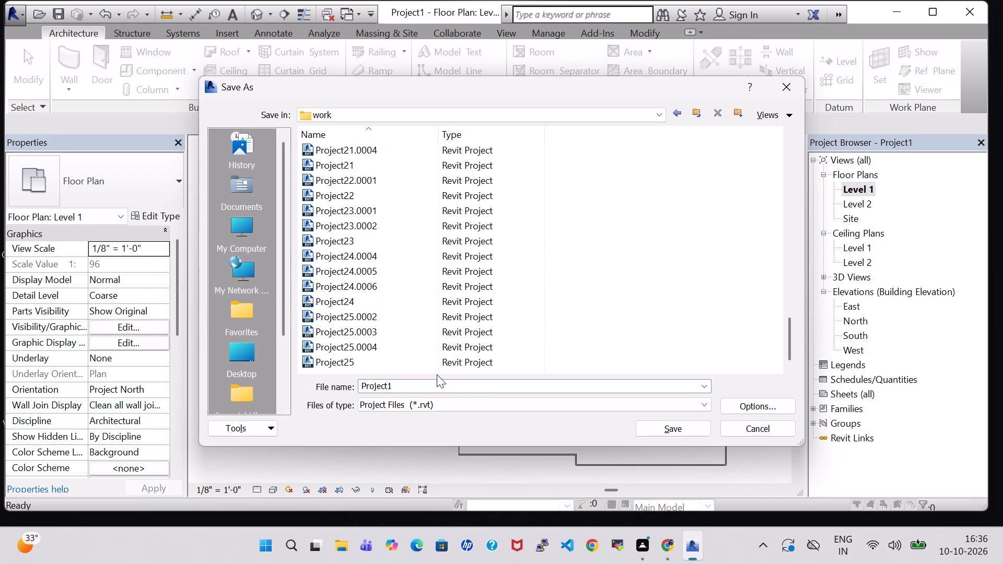
double_click(435, 383)
left_click(419, 379)
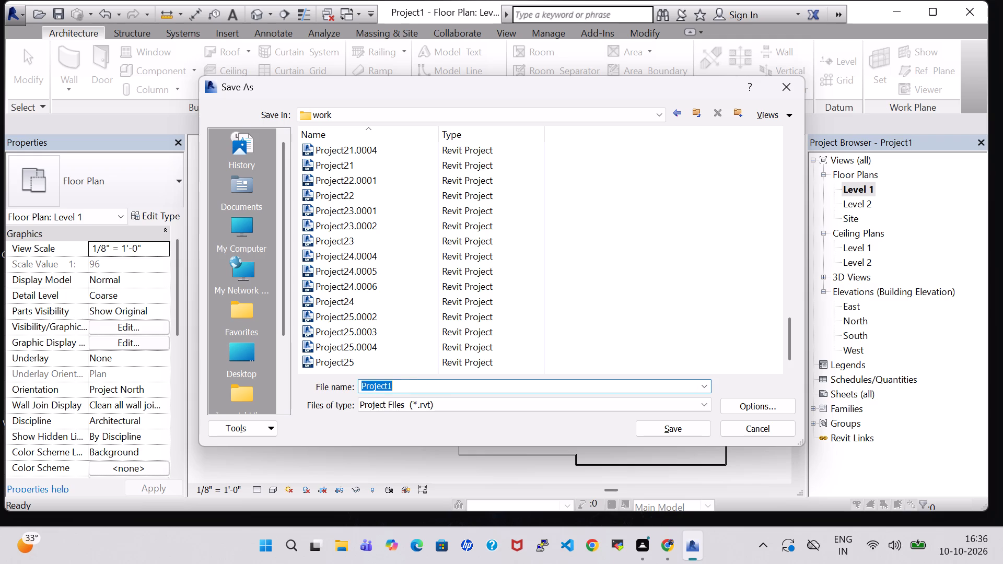
left_click(418, 387)
key("BackSpace")
type("26")
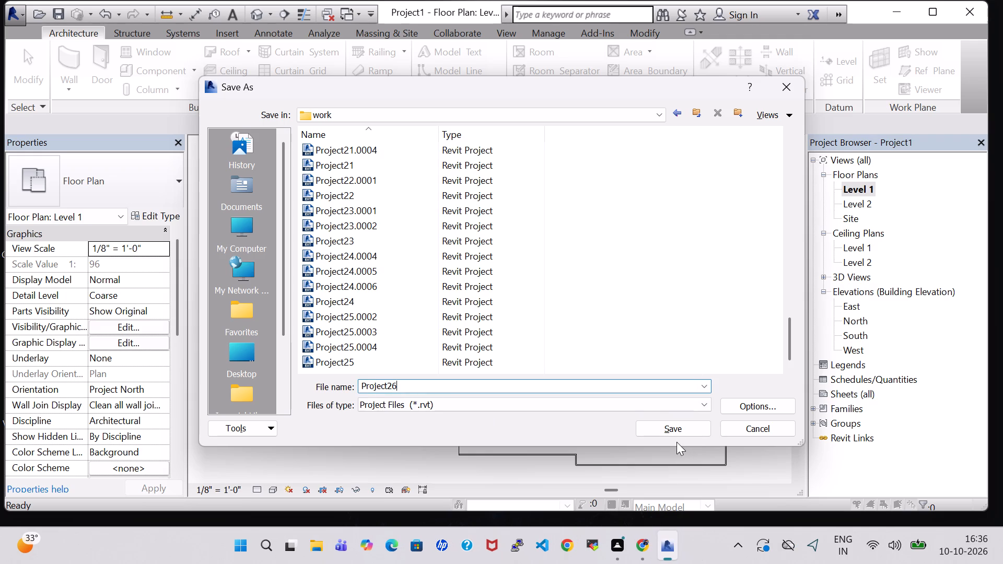
left_click(670, 431)
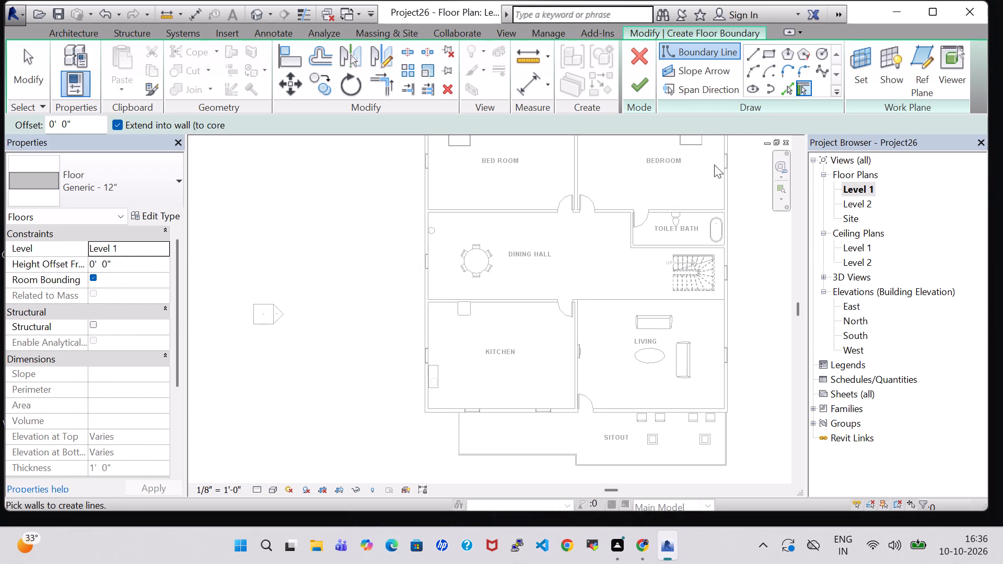
Create a Generic - 12" floor on Level 1 from an about 60'-4" by 70'-11" rectangle spanning the house's northwest corner to the SITOUT railing's southeast corner.
left_click(766, 57)
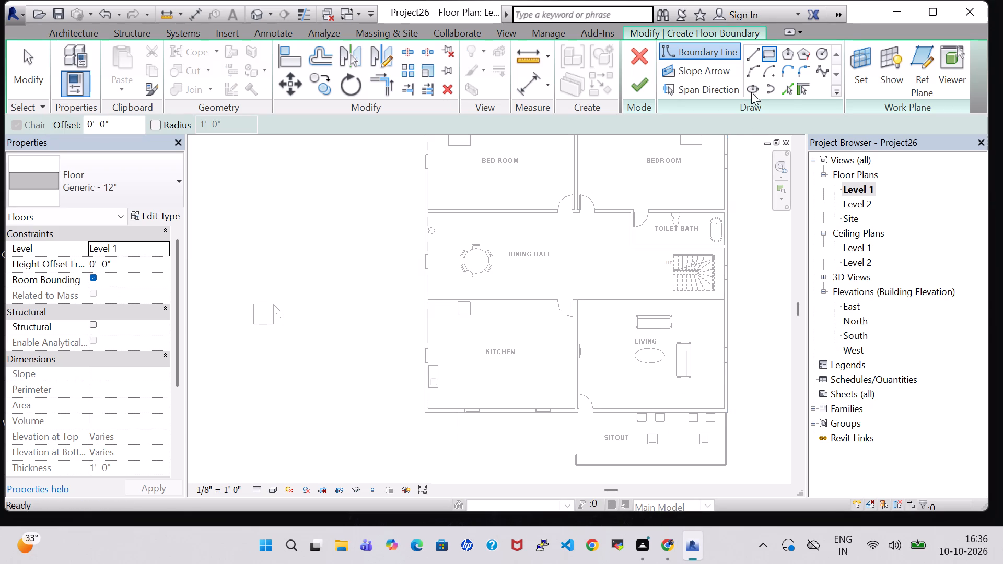
middle_click_drag(726, 156, 724, 270)
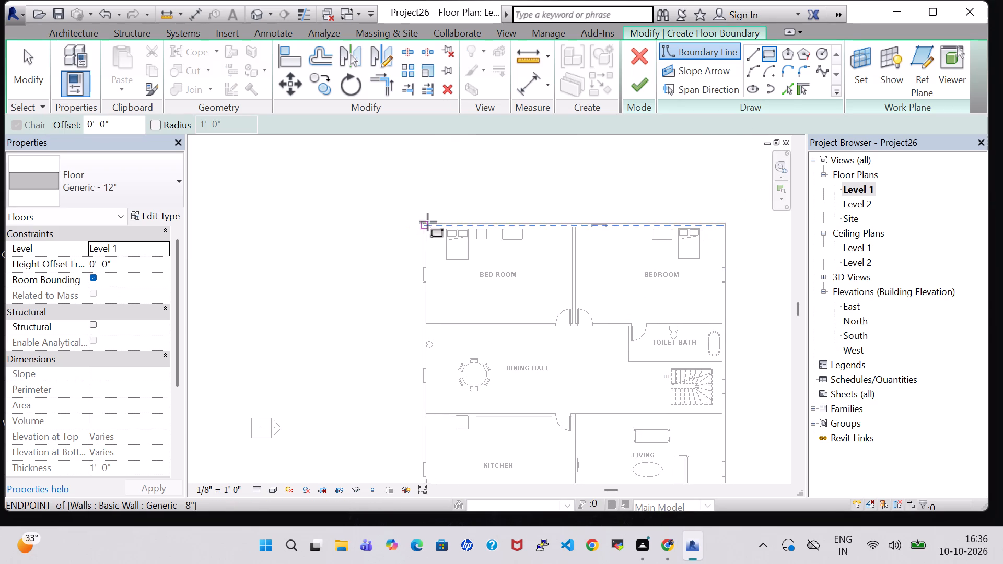
left_click(423, 224)
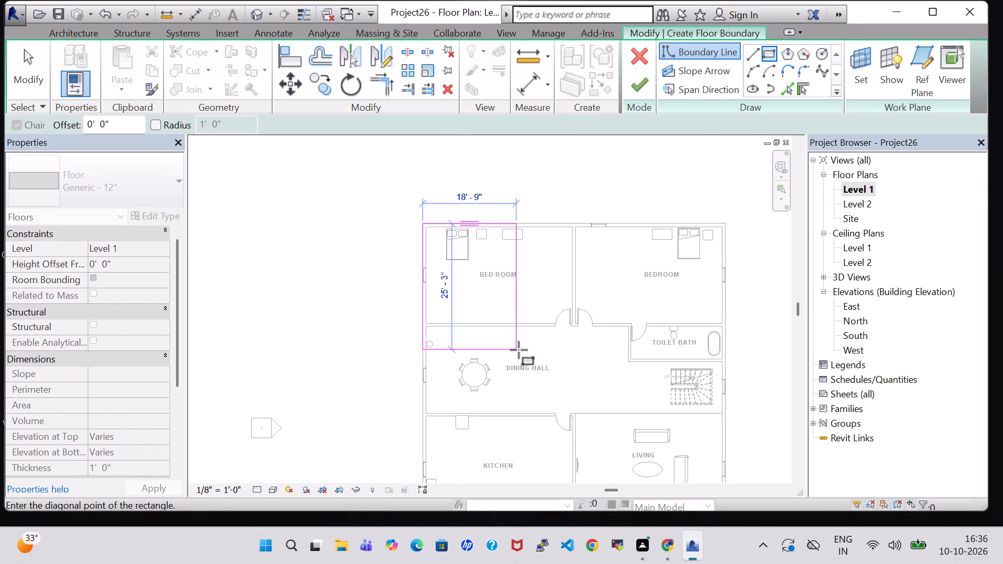
scroll(519, 350, "down", 2)
middle_click_drag(519, 350, 491, 262)
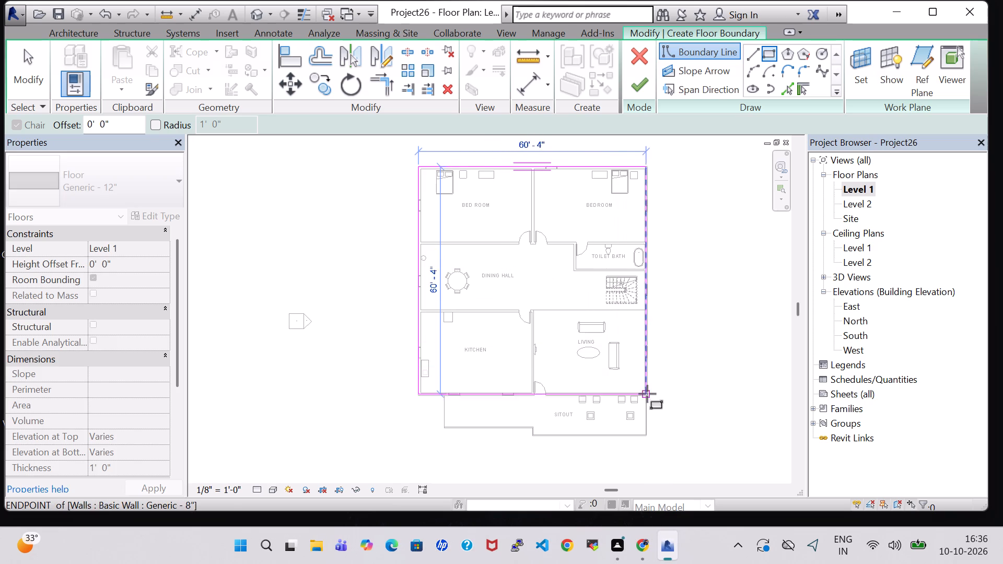
left_click(648, 433)
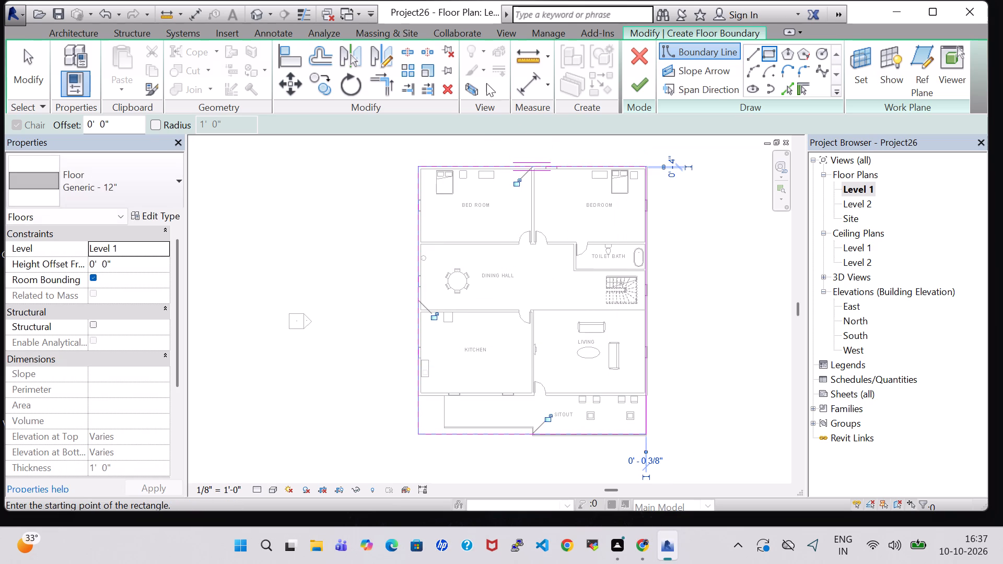
left_click(637, 84)
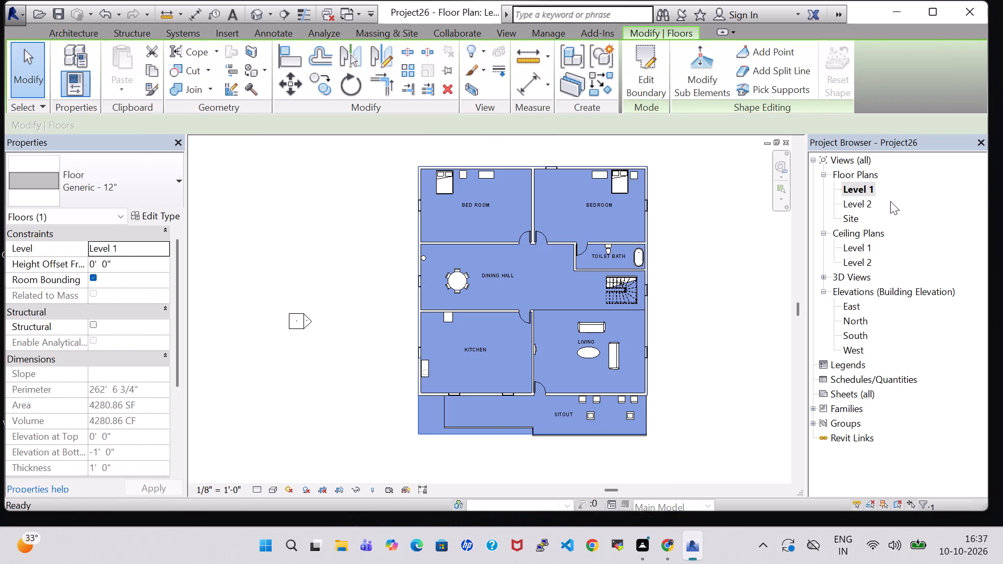
double_click(858, 190)
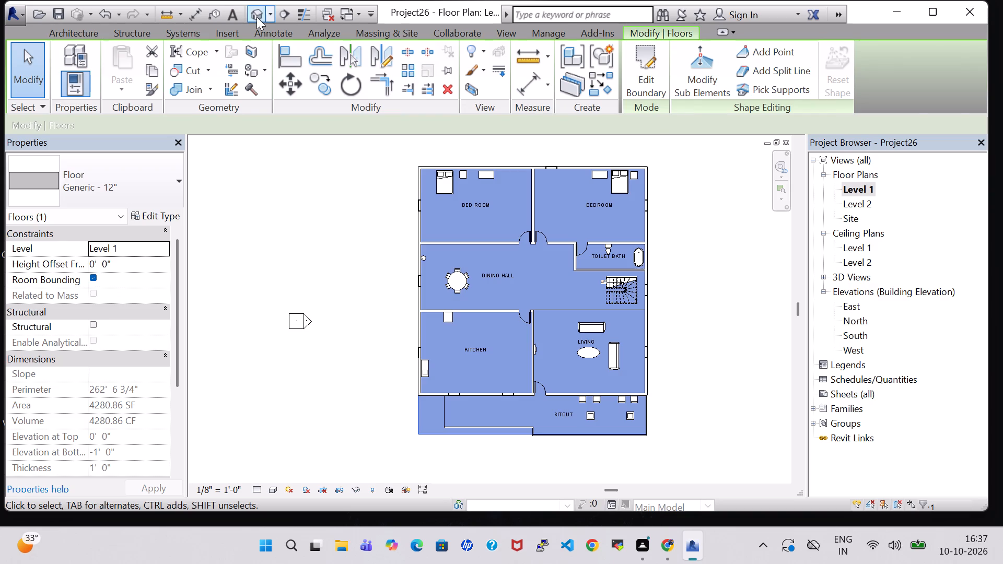
Examine the new floor under the rooms and SITOUT in the 3D view.
left_click(256, 17)
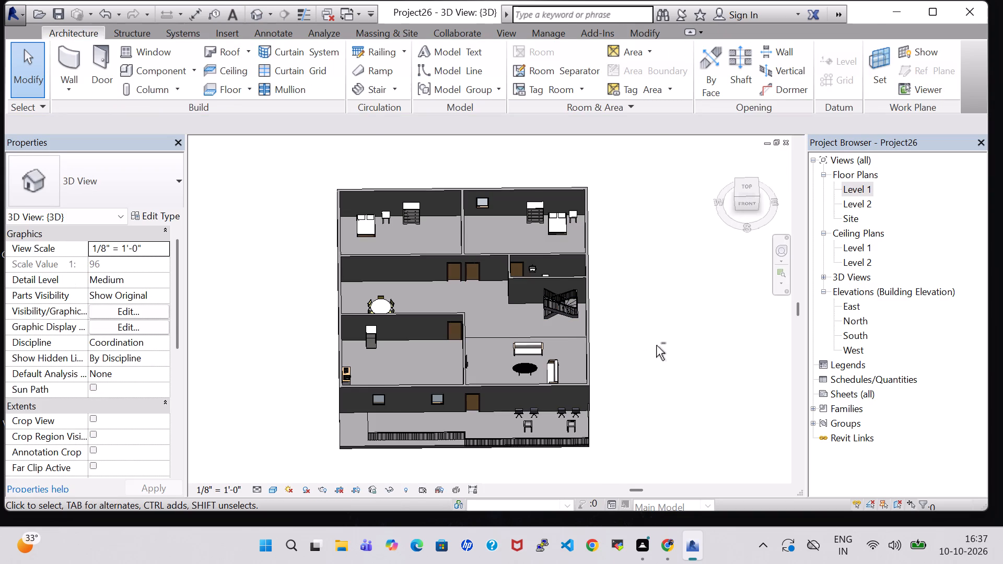
middle_click_drag(656, 345, 602, 412, "shift")
scroll(626, 307, "up", 1, "shift")
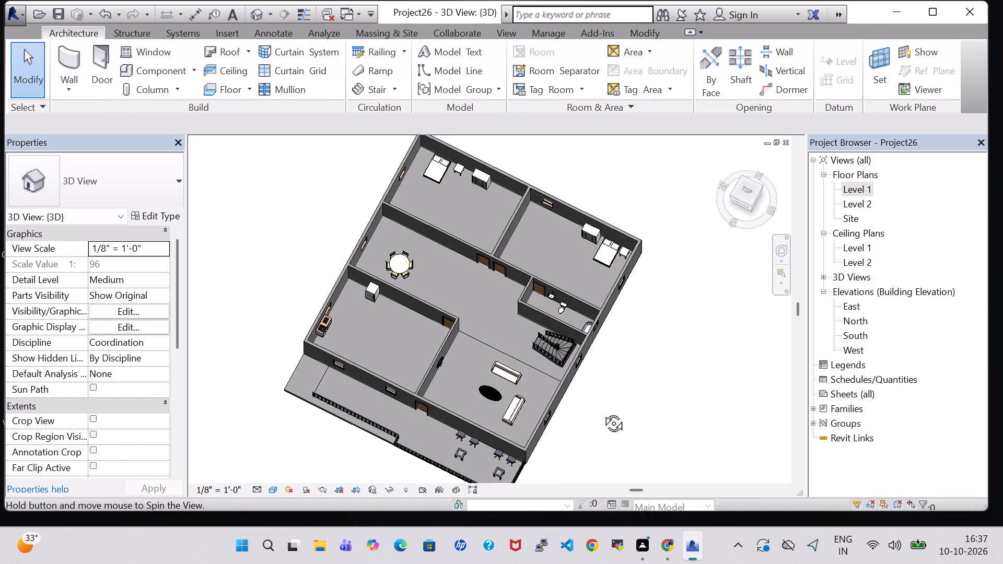
middle_click_drag(602, 412, 648, 307, "shift")
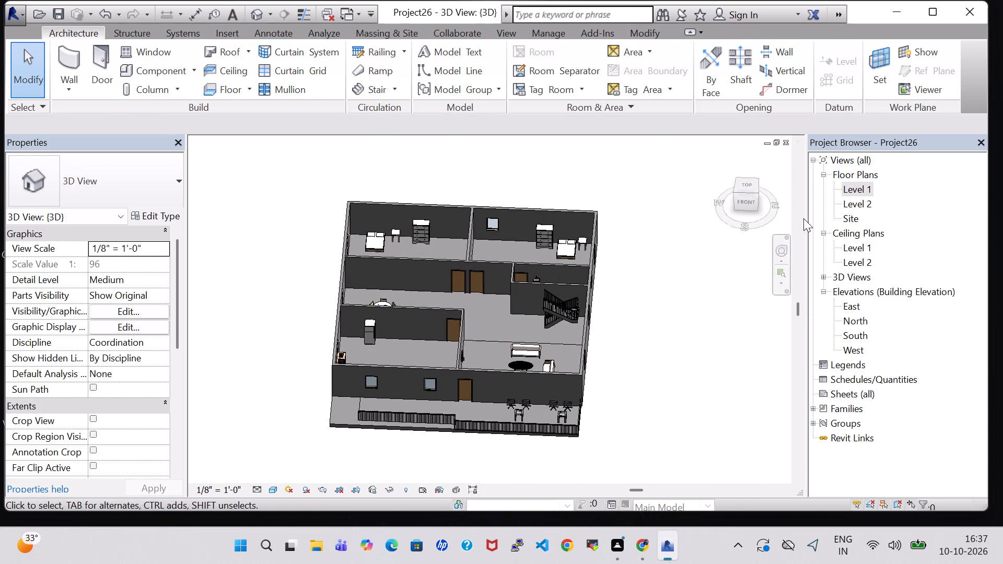
Assign the Brick, Common material to the structure layer of the Generic - 8" wall type used by the house's outer walls.
double_click(867, 190)
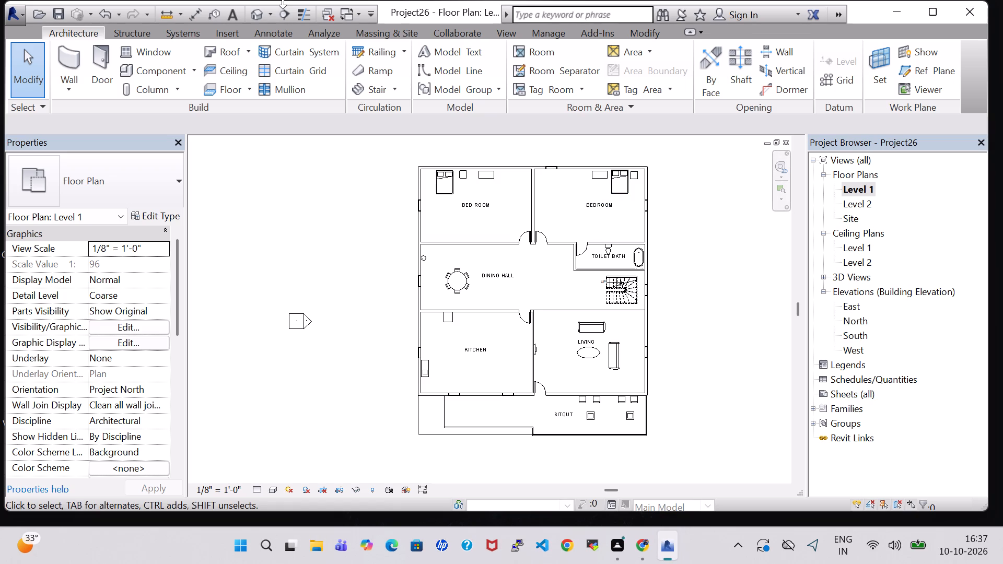
left_click(256, 12)
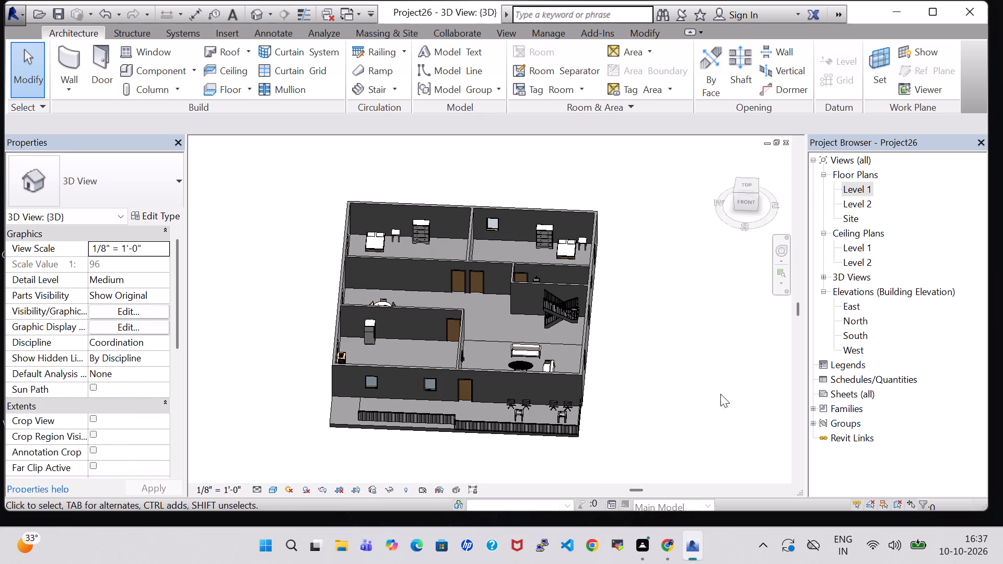
middle_click_drag(685, 307, 672, 220)
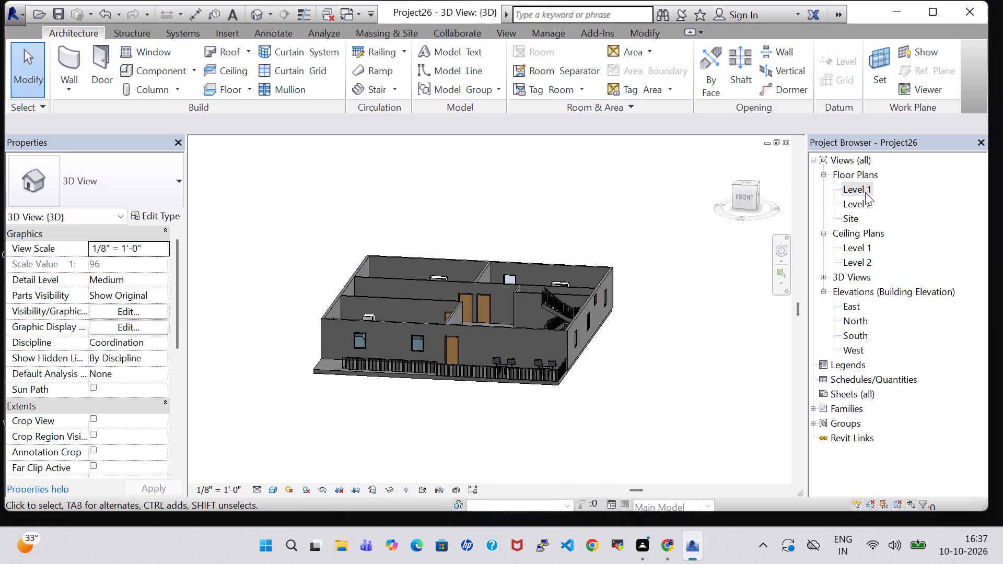
left_click(452, 258)
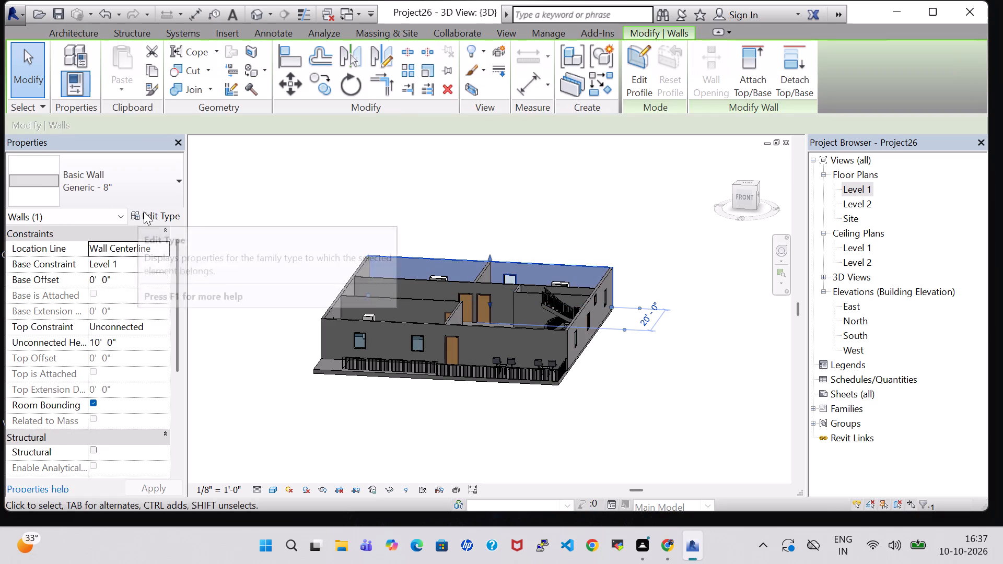
left_click(144, 211)
left_click(836, 218)
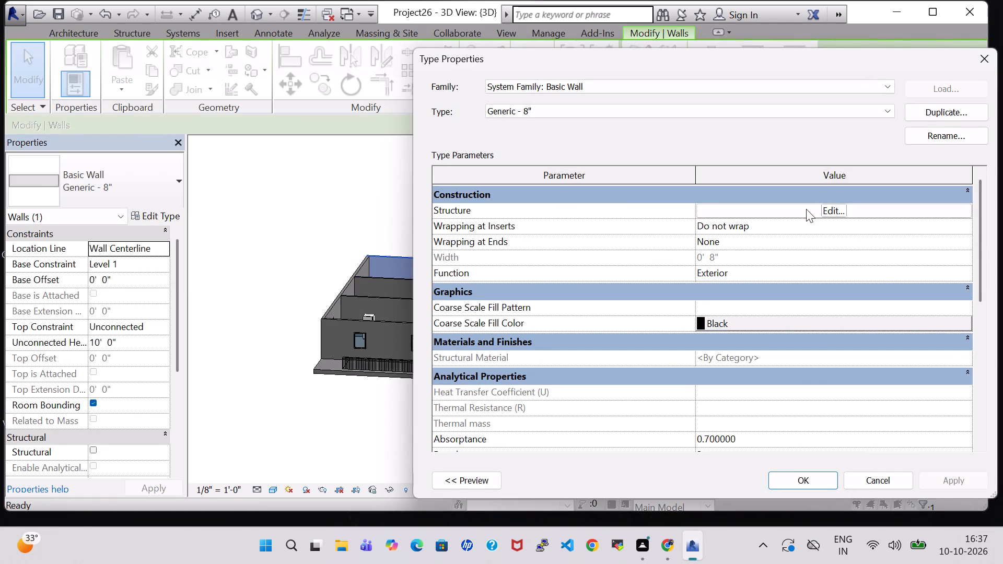
left_click(833, 214)
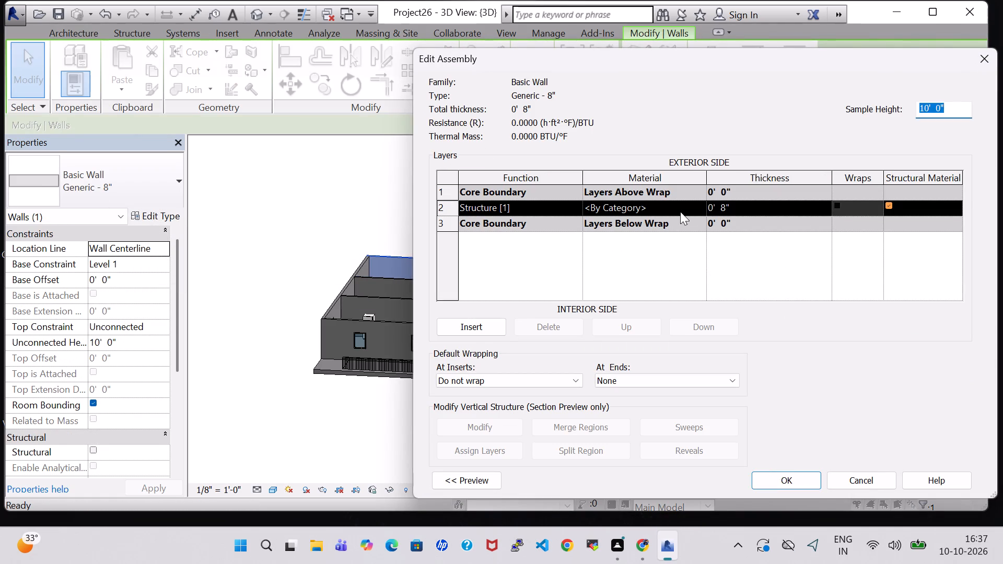
left_click(693, 210)
left_click(702, 204)
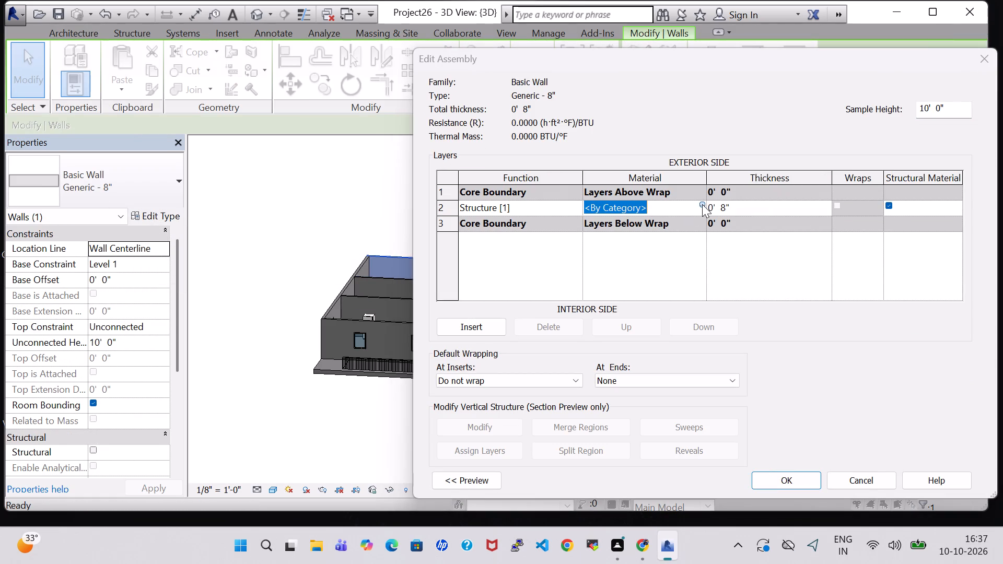
left_click(216, 352)
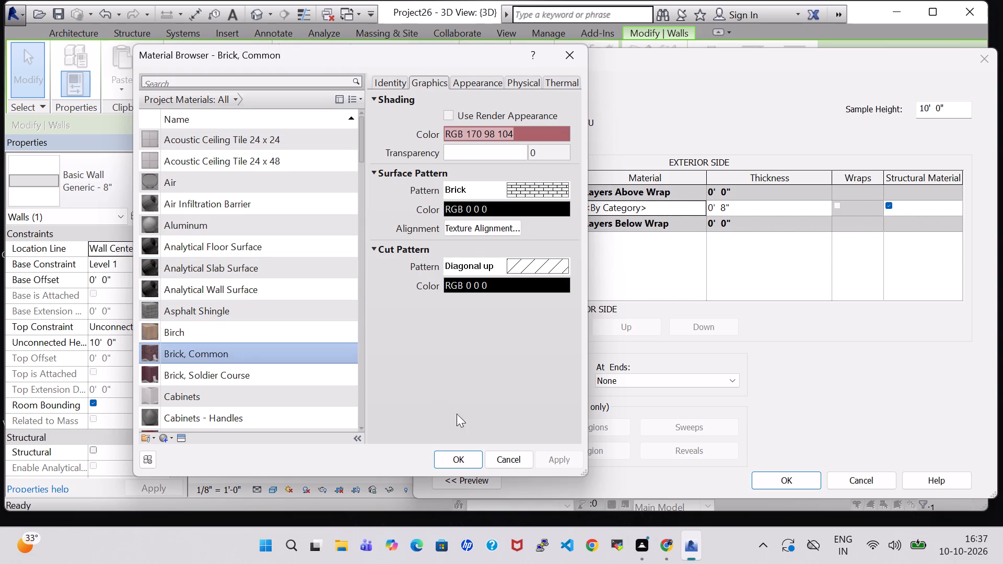
left_click(458, 459)
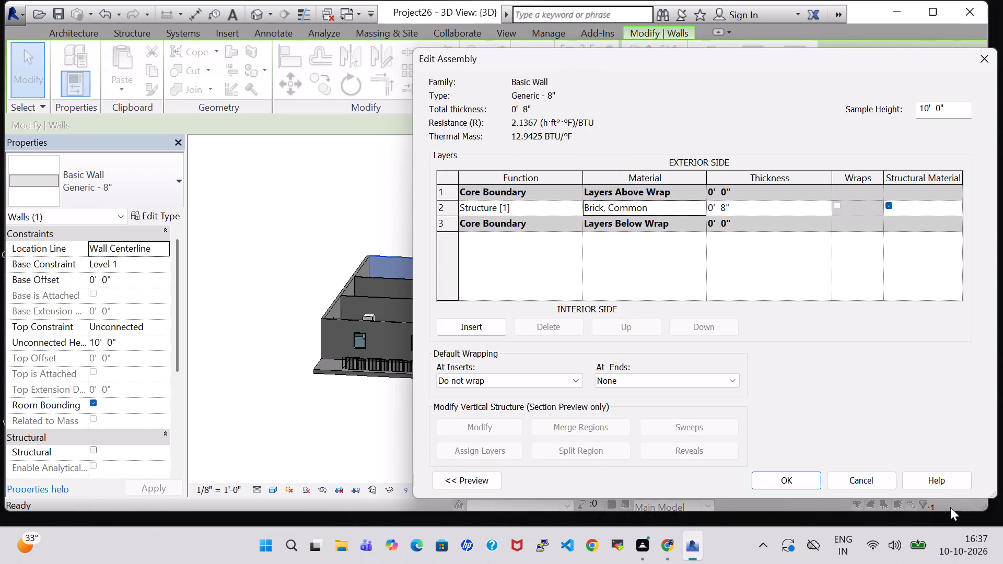
left_click(799, 480)
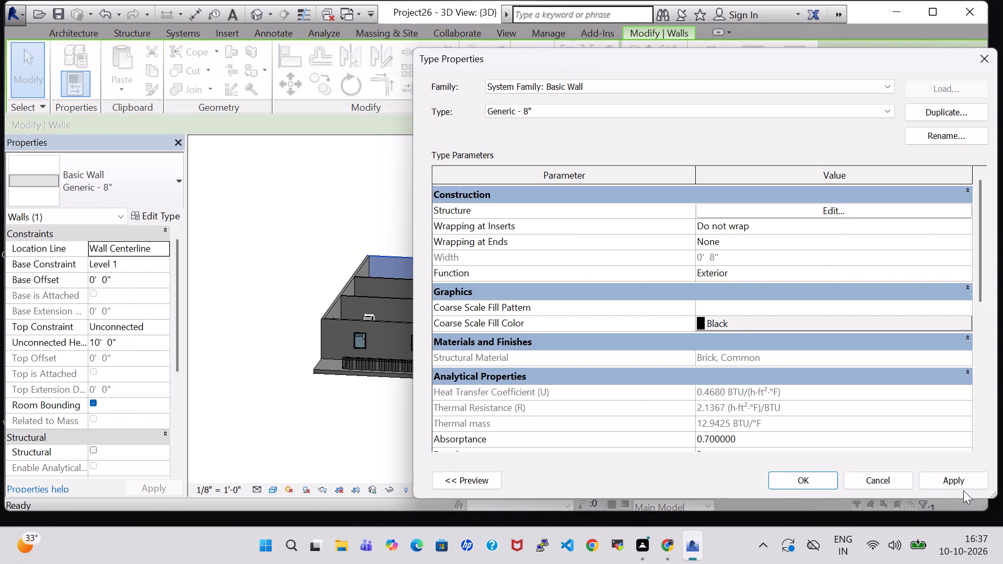
left_click(956, 484)
left_click(791, 480)
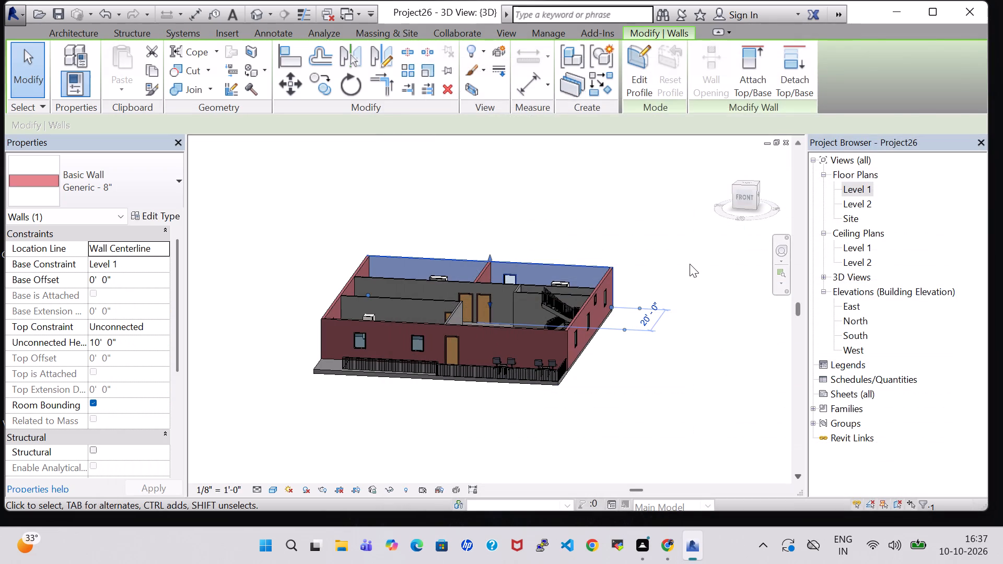
left_click(690, 264)
Assign the Brick, Common material to the structure layer of the inner wall type, starting from the partition beside the stair.
left_click(519, 298)
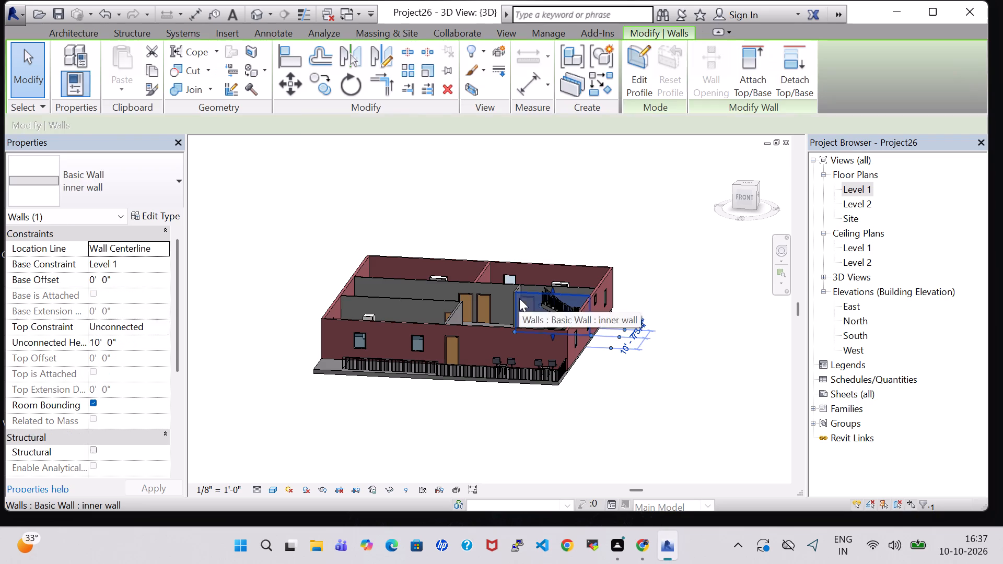
left_click(153, 215)
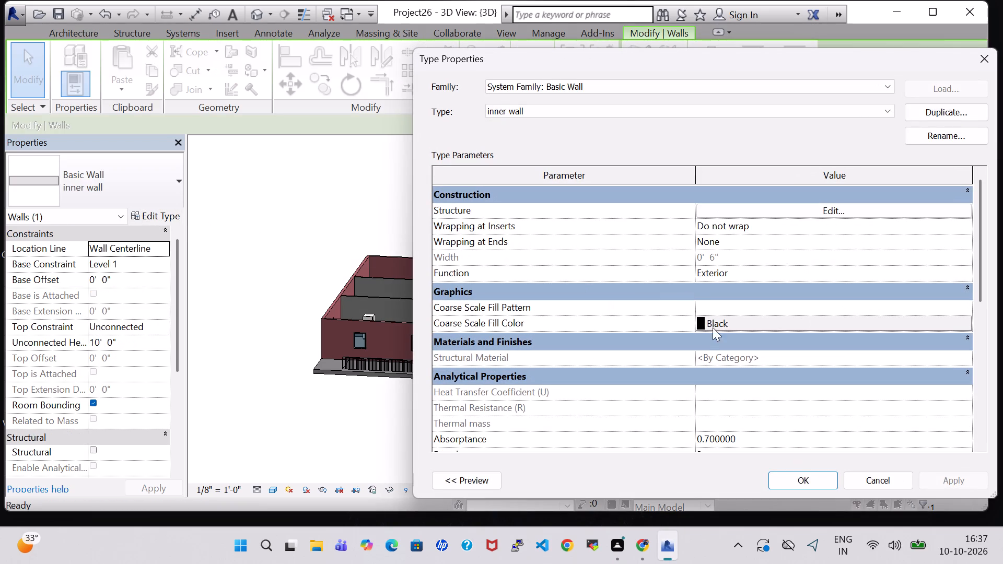
left_click(830, 208)
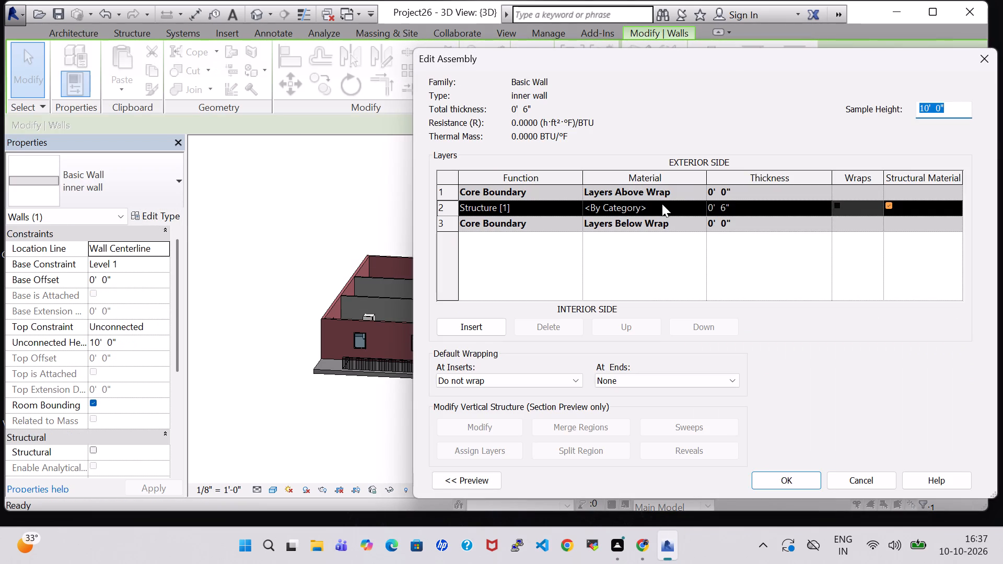
left_click(675, 209)
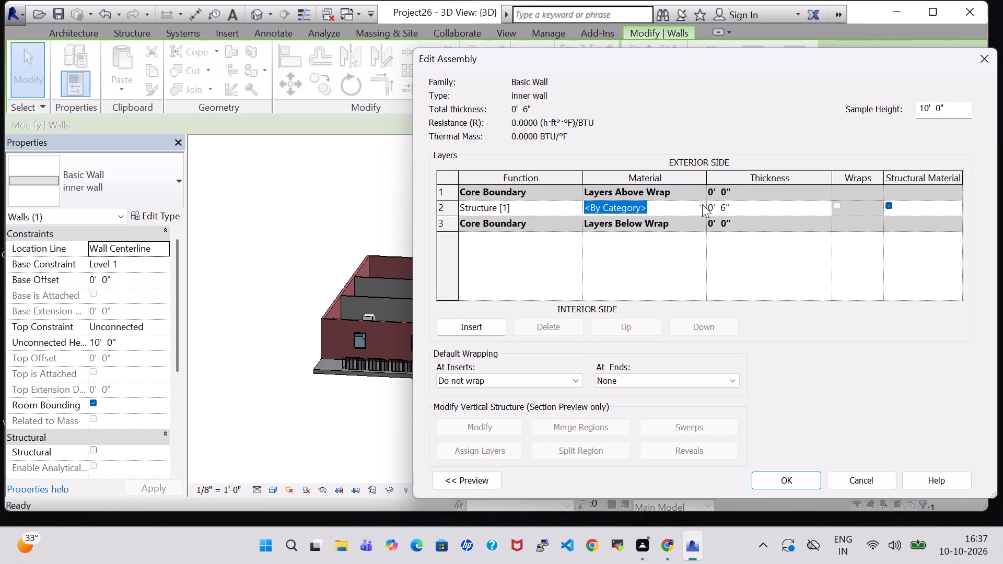
left_click(702, 204)
left_click(232, 287)
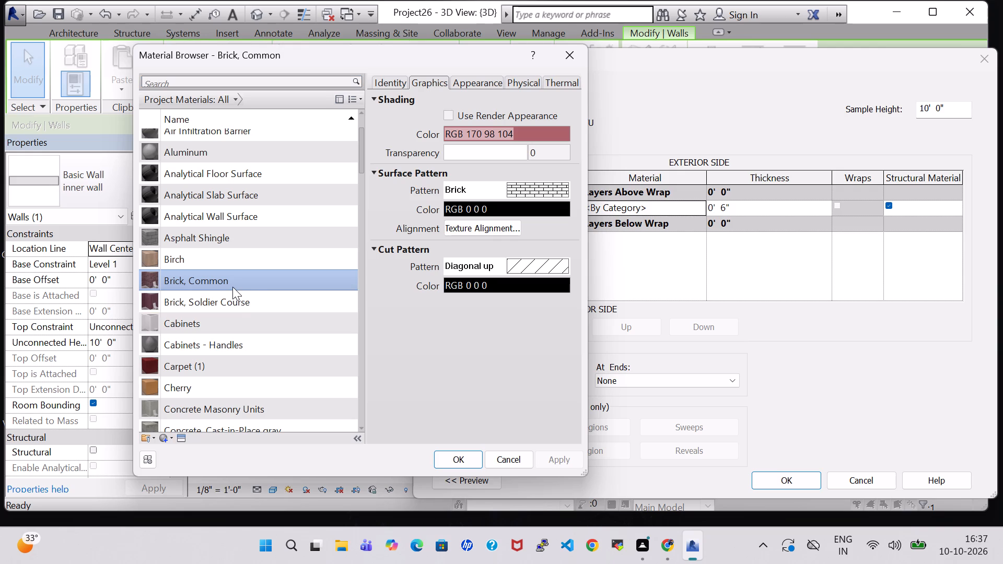
double_click(459, 467)
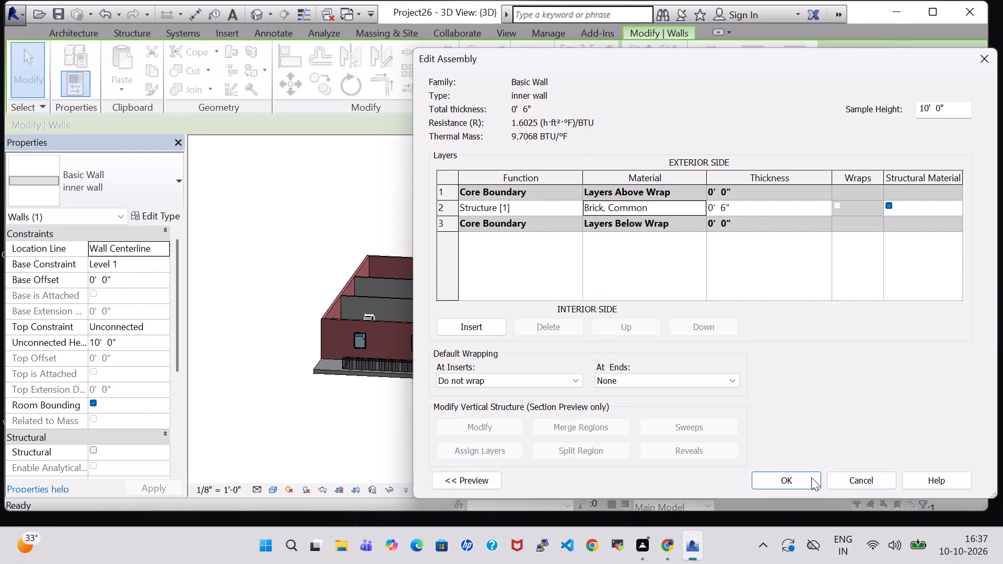
left_click(801, 474)
left_click(955, 479)
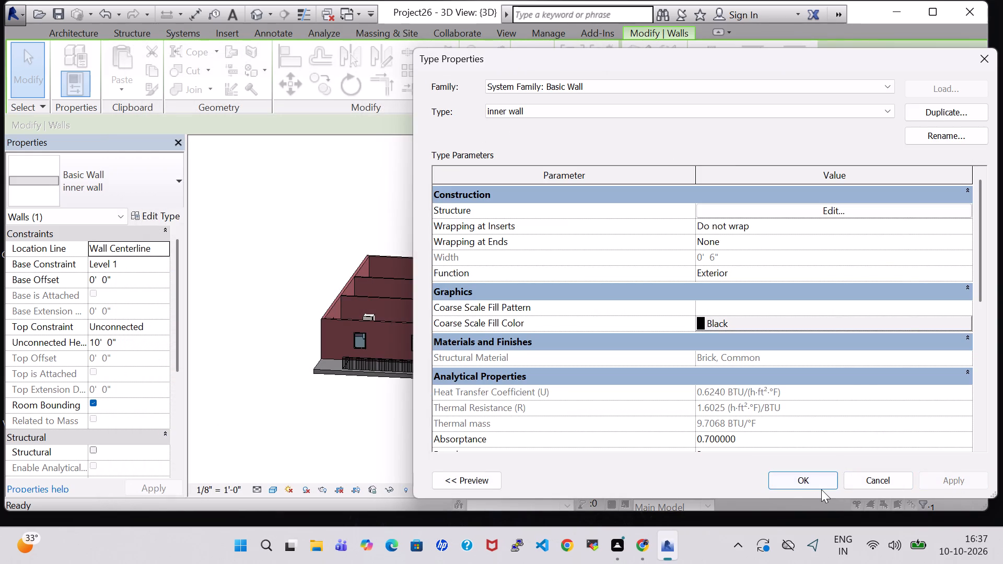
left_click(820, 488)
left_click(675, 293)
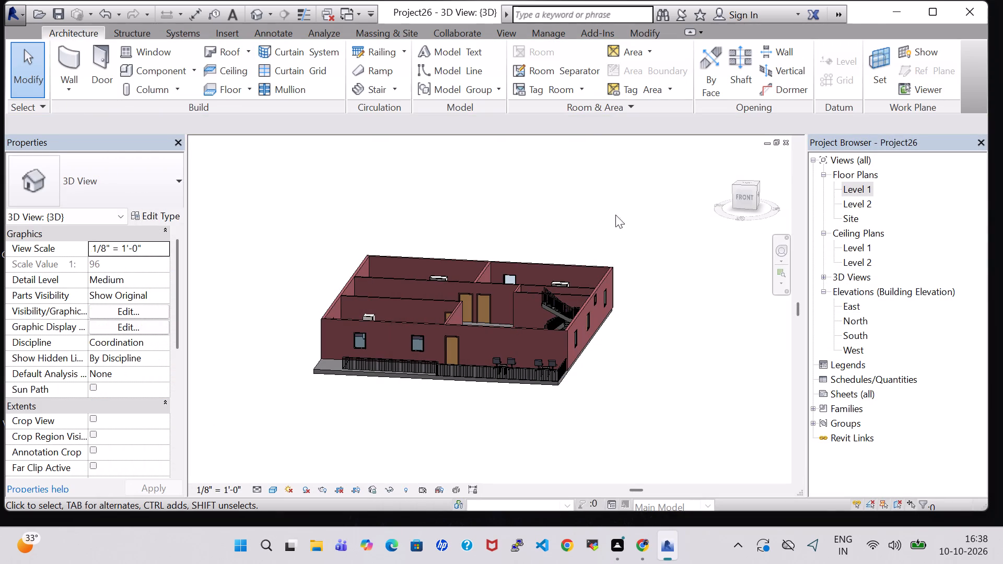
Examine the walls in the 3D view and the bedrooms, dining hall, kitchen and living room on the Level 1 plan.
middle_click_drag(570, 180, 572, 300, "shift")
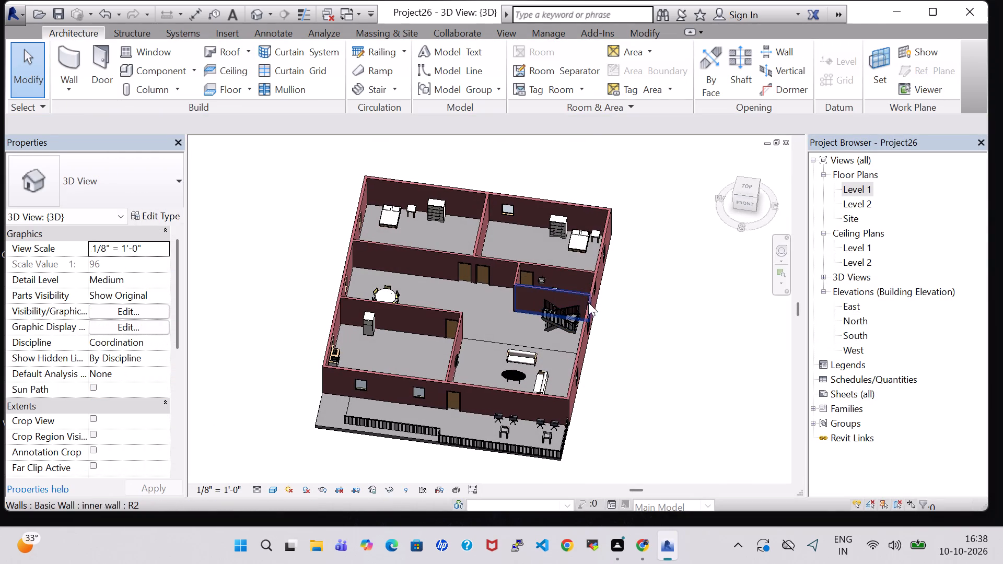
middle_click_drag(602, 314, 615, 265)
scroll(624, 289, "up", 1, "shift")
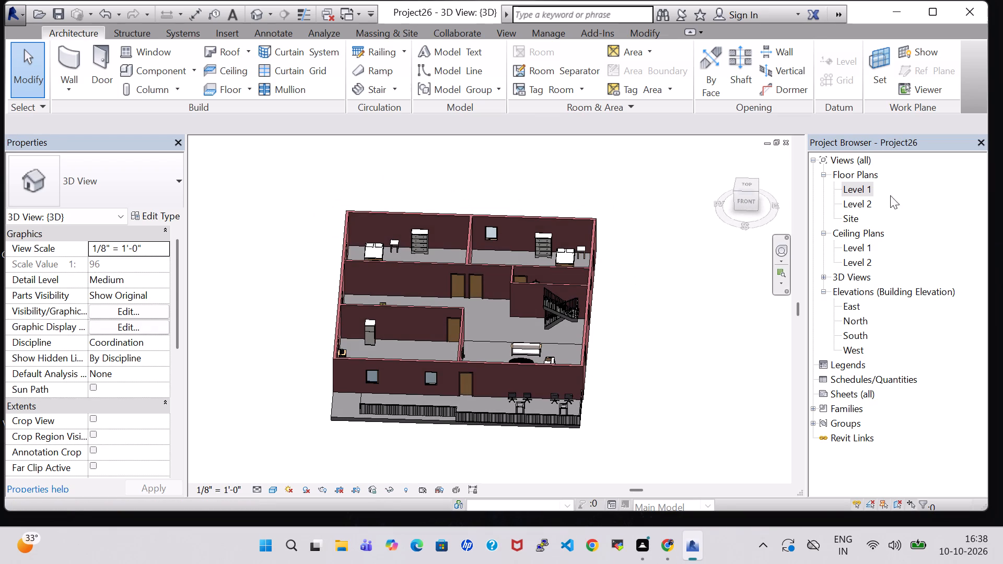
double_click(860, 194)
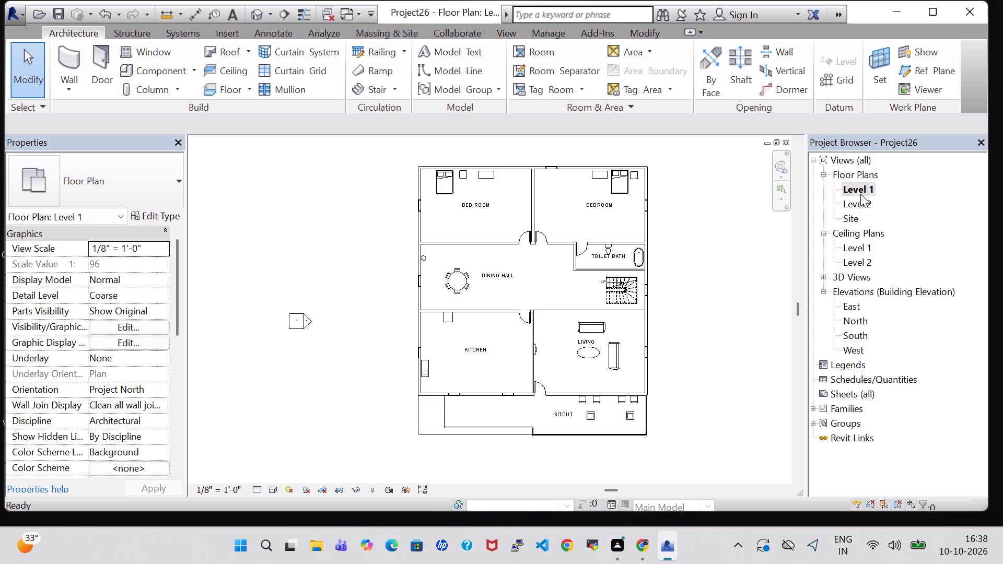
left_click(714, 255)
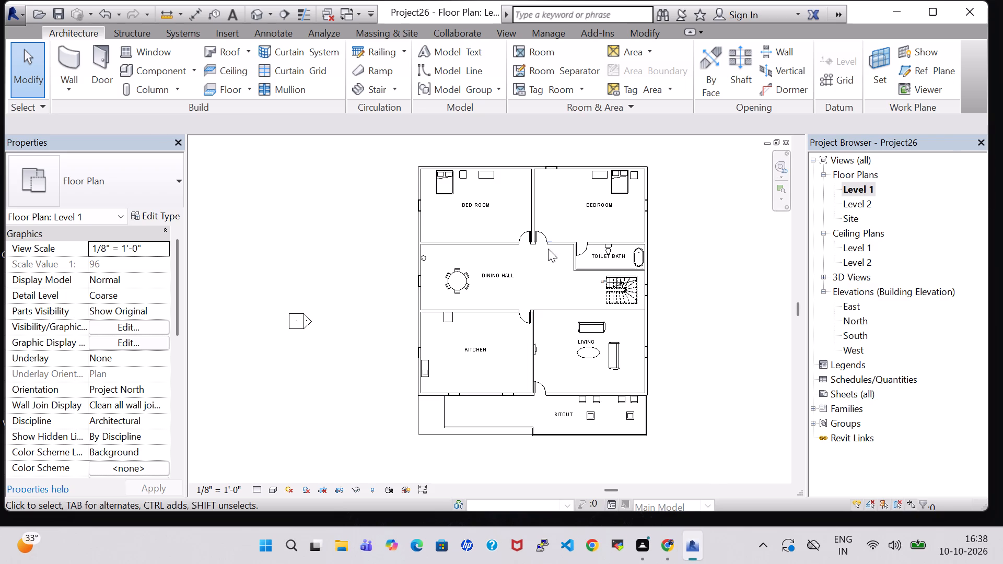
left_click(462, 229)
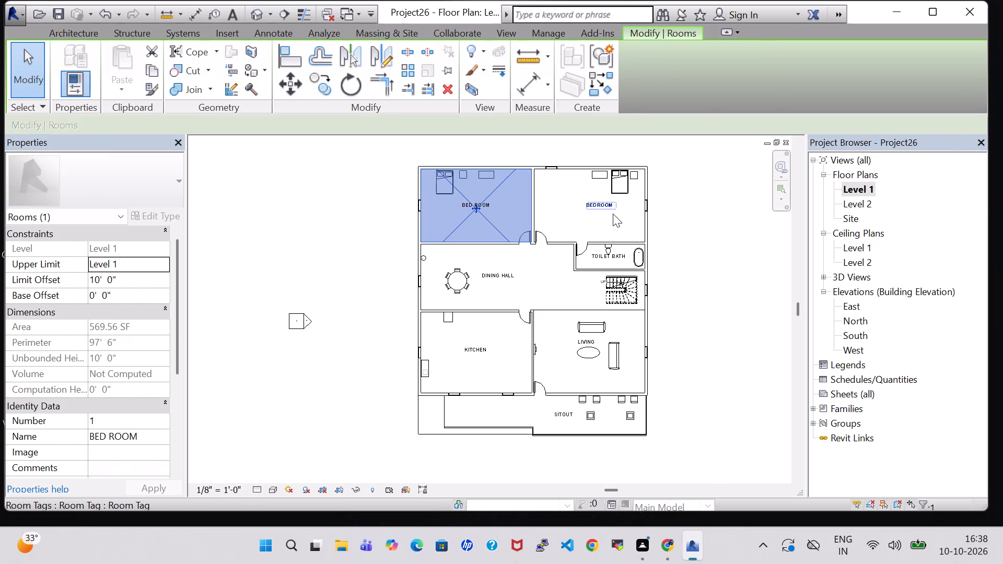
left_click(613, 214)
left_click(691, 256)
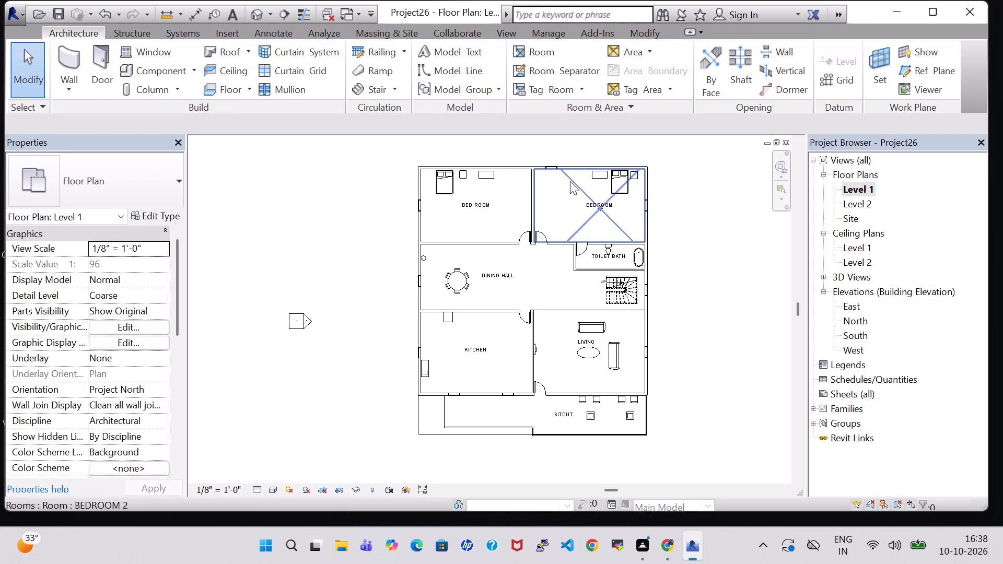
left_click(570, 181)
left_click(401, 239)
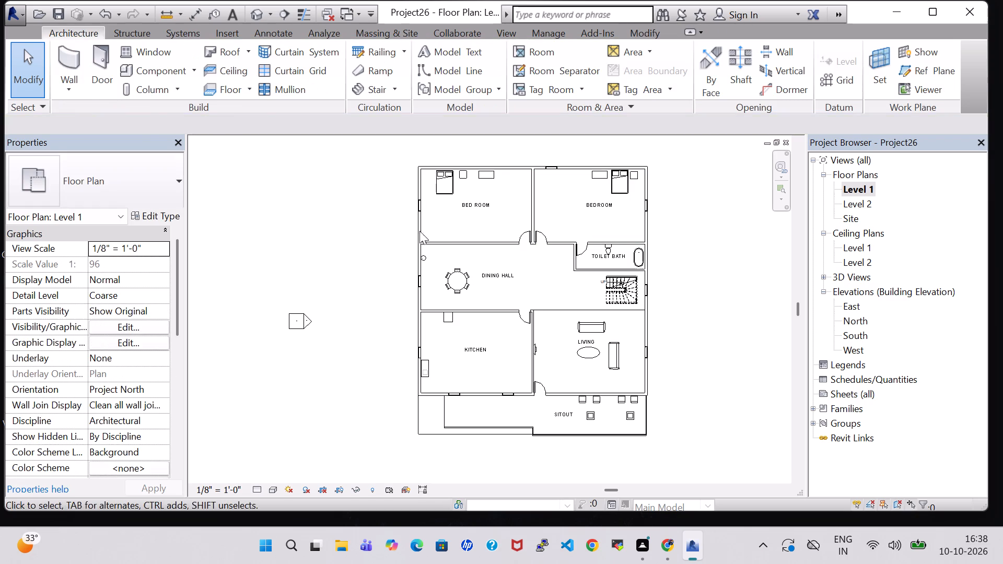
left_click(450, 243)
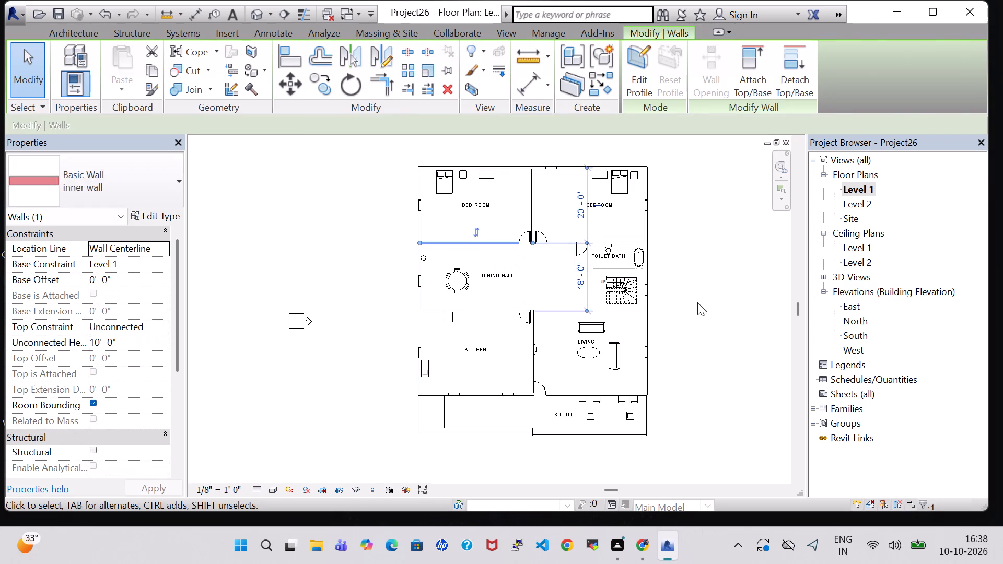
left_click(697, 302)
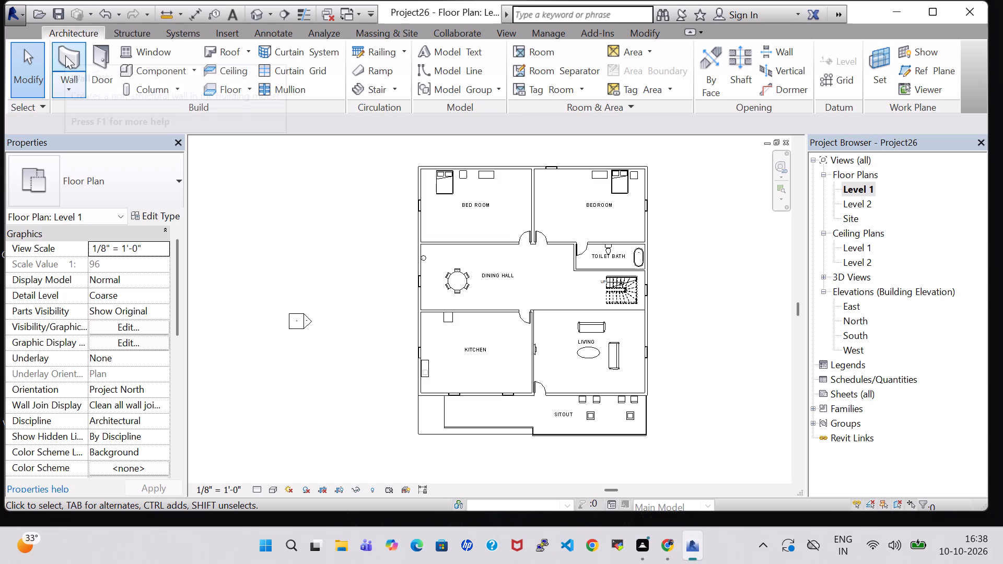
left_click(473, 257)
left_click(692, 293)
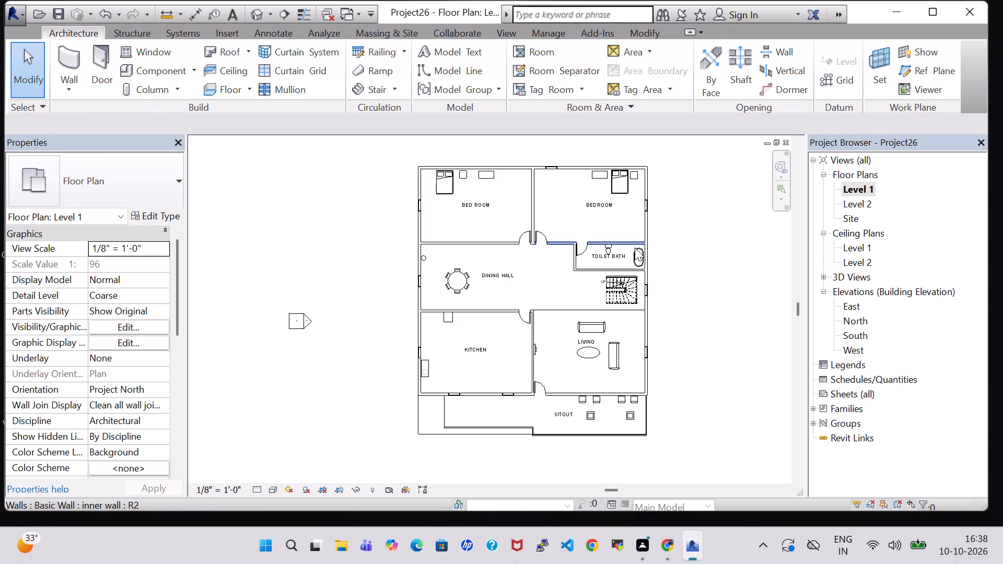
left_click(698, 241)
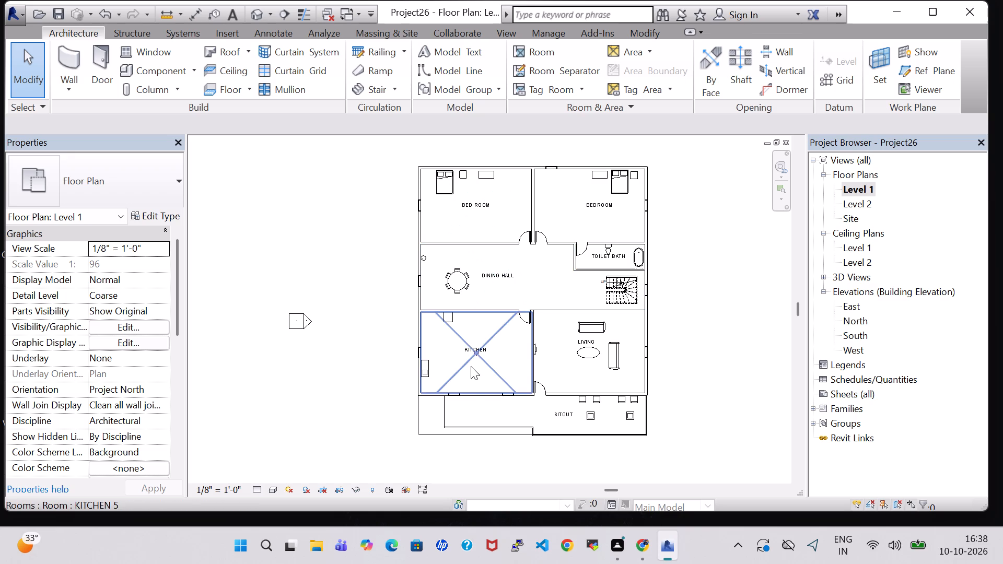
left_click(706, 344)
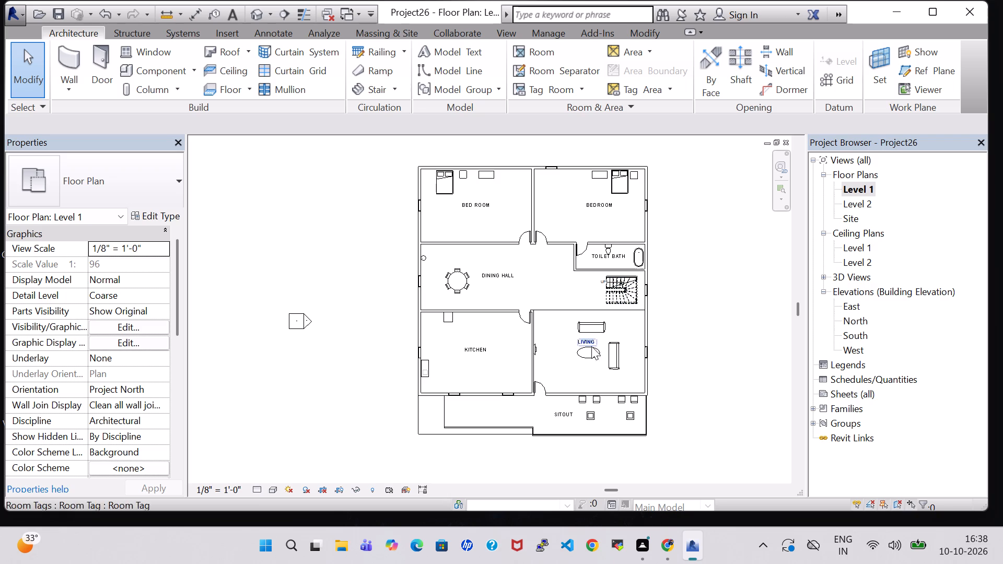
left_click(721, 342)
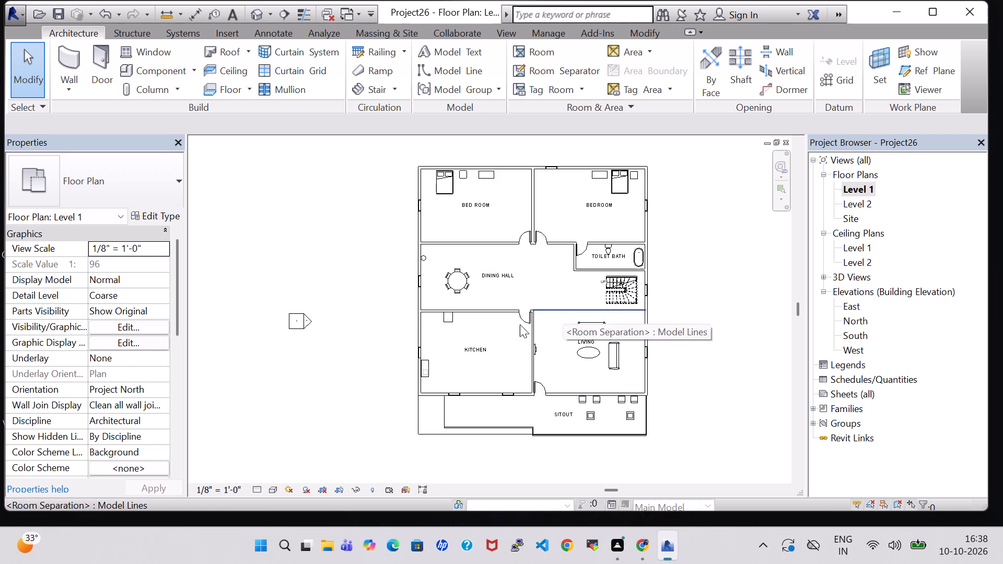
left_click(729, 315)
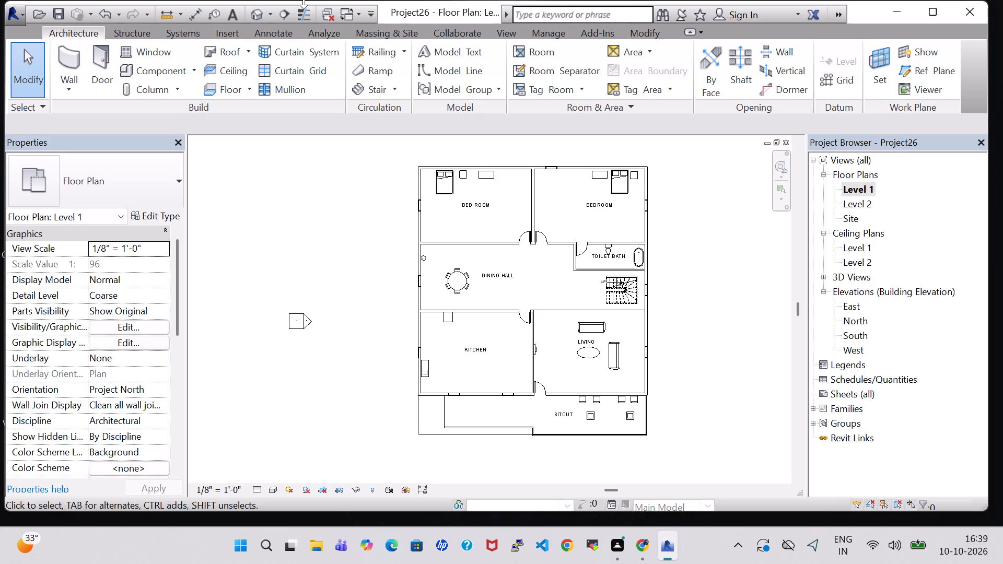
Examine the brick walls, furnished rooms and SITOUT in the 3D view from the front and the southwest corner.
left_click(261, 8)
middle_click_drag(663, 337, 636, 250, "shift")
scroll(651, 334, "up", 1, "shift")
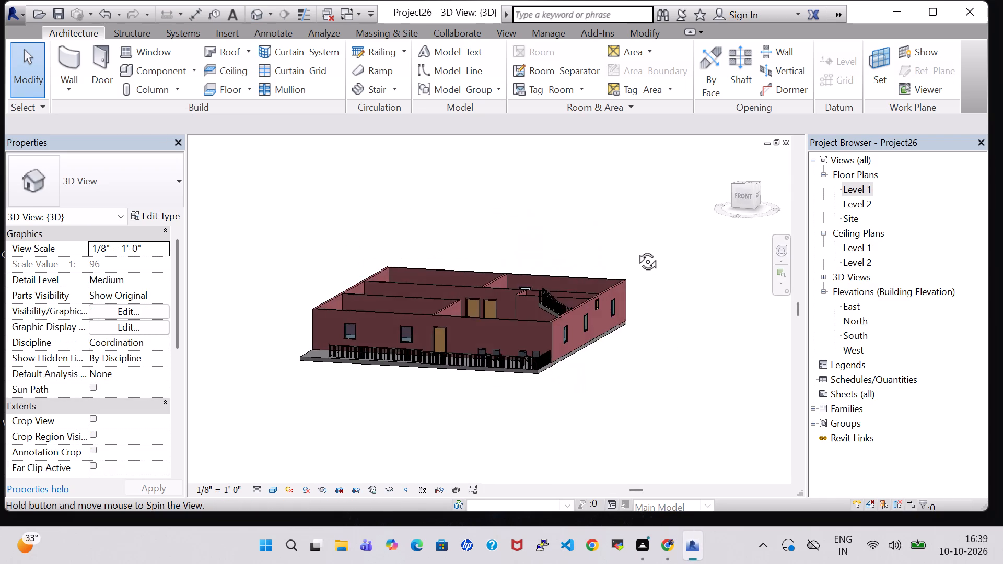
middle_click_drag(636, 250, 611, 366, "shift")
middle_click_drag(611, 366, 721, 351, "shift")
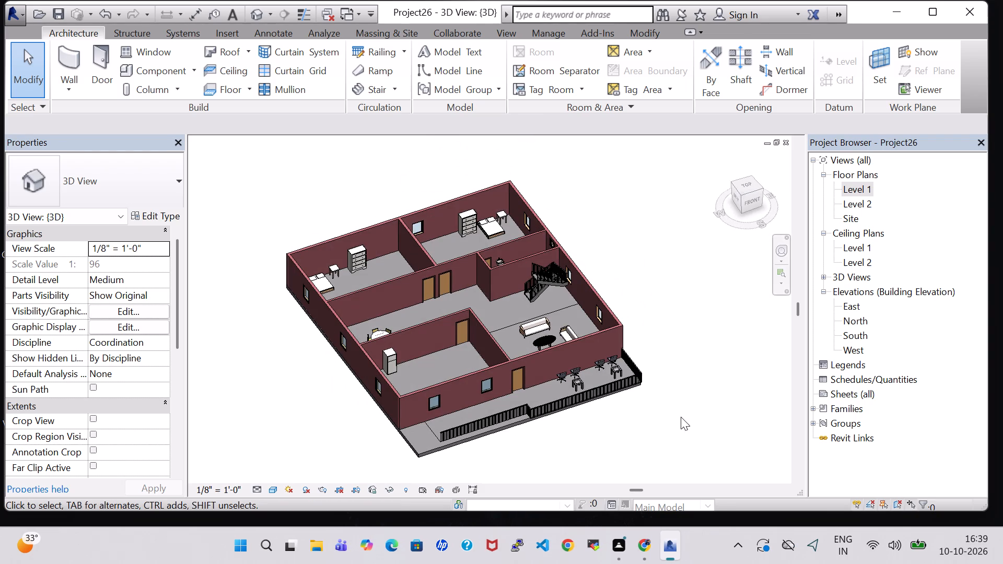
middle_click_drag(681, 417, 724, 413)
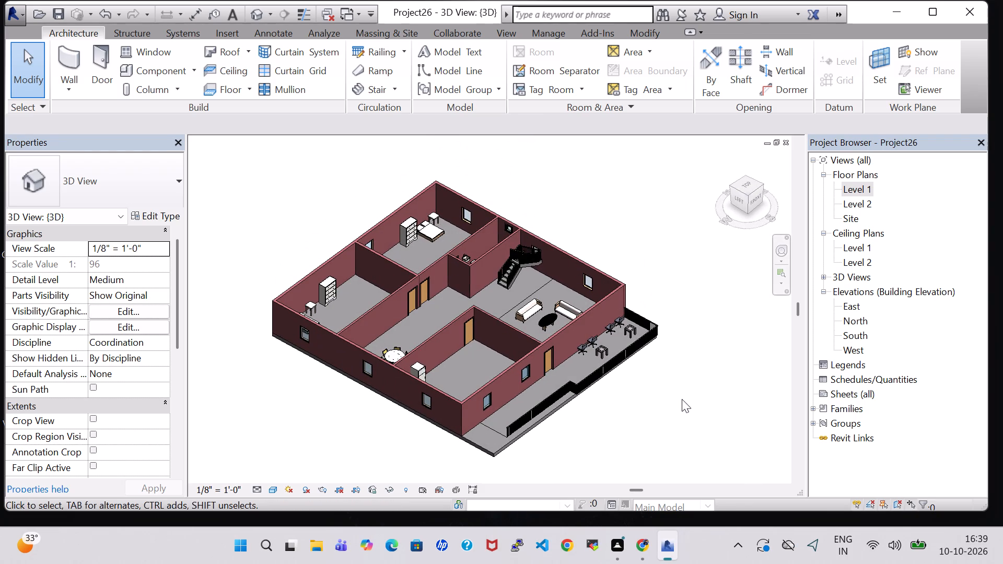
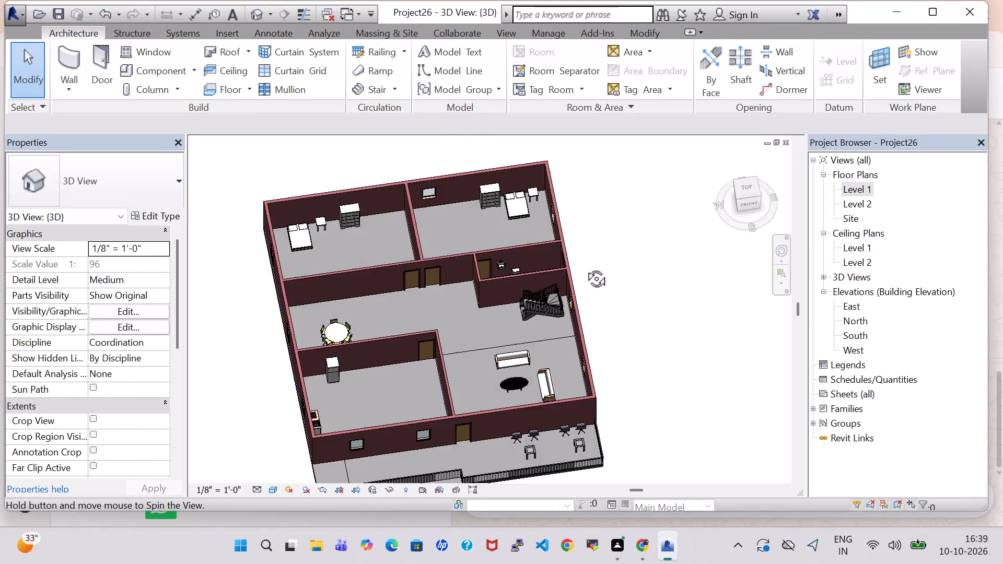
Examine the furnished brick house in the 3D view from several angles and check its rooms on the Level 1 plan.
scroll(585, 267, "up", 1)
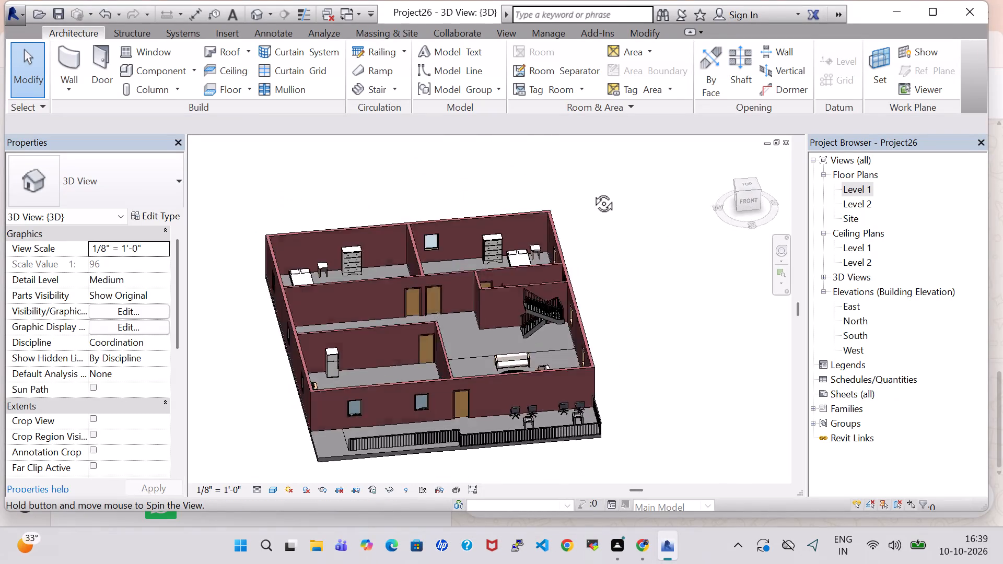
middle_click_drag(625, 300, 641, 260)
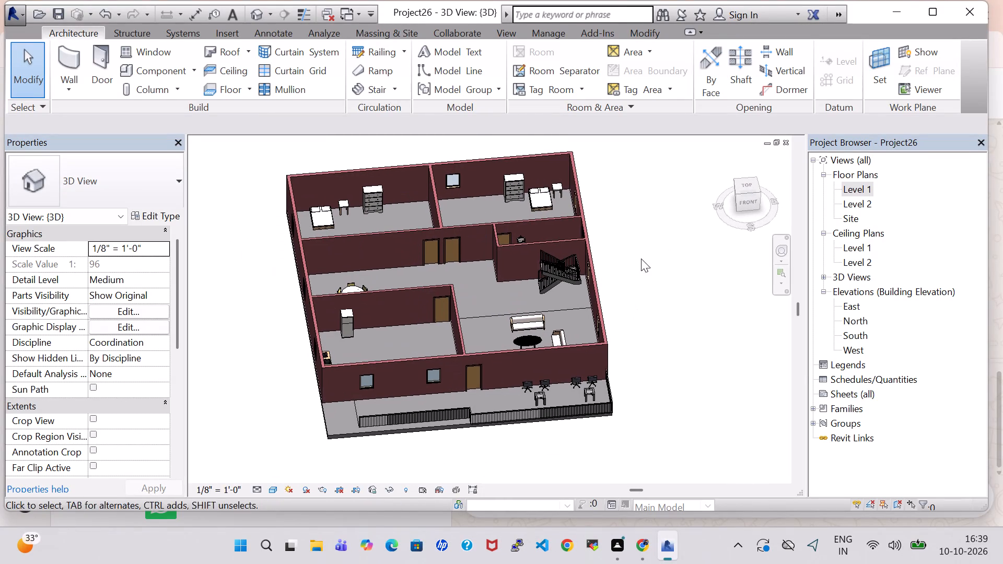
middle_click_drag(641, 258, 638, 214, "shift")
scroll(641, 258, "up", 1, "shift")
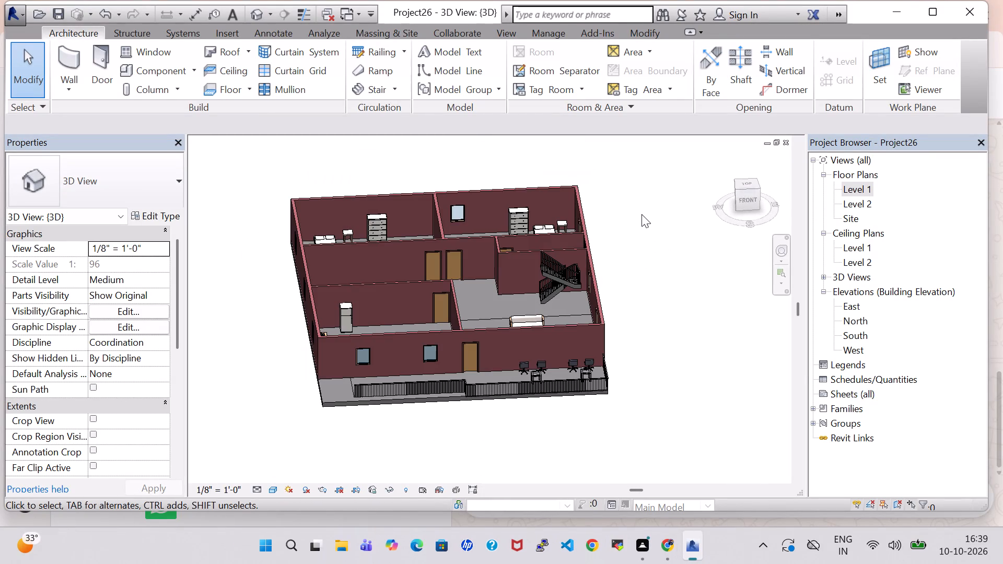
double_click(853, 190)
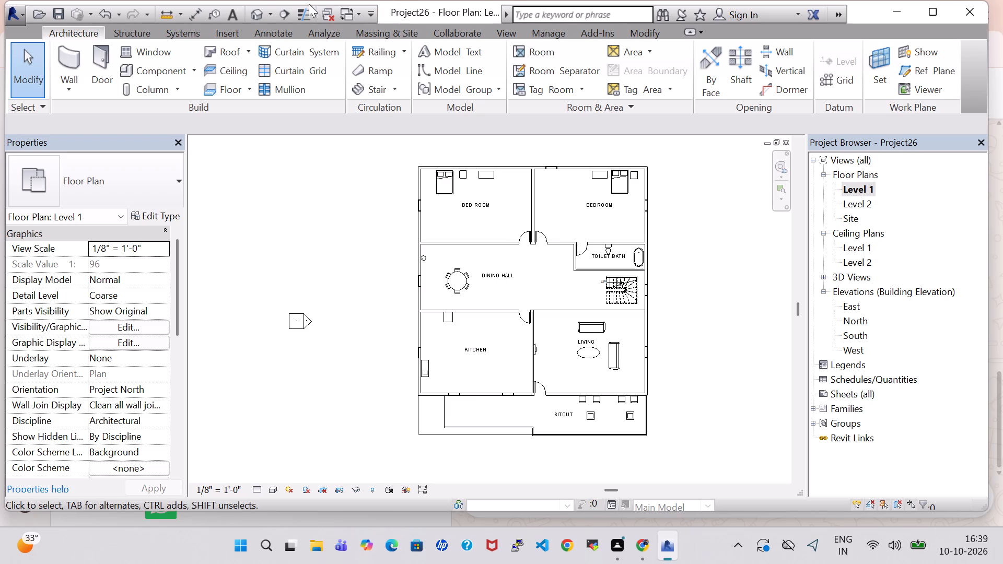
left_click(253, 8)
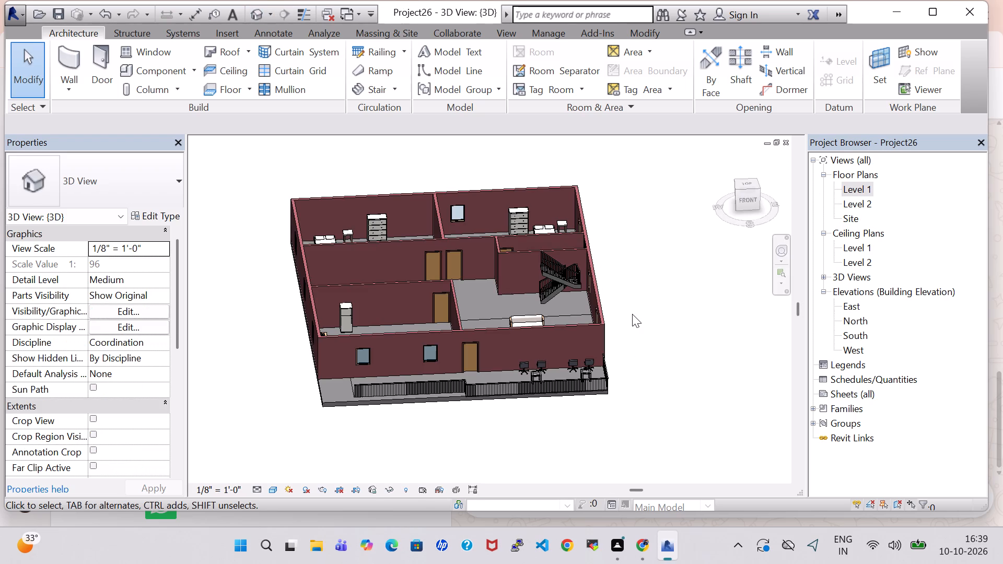
middle_click_drag(632, 314, 602, 357, "shift")
middle_click_drag(673, 341, 701, 352)
scroll(673, 341, "up", 1)
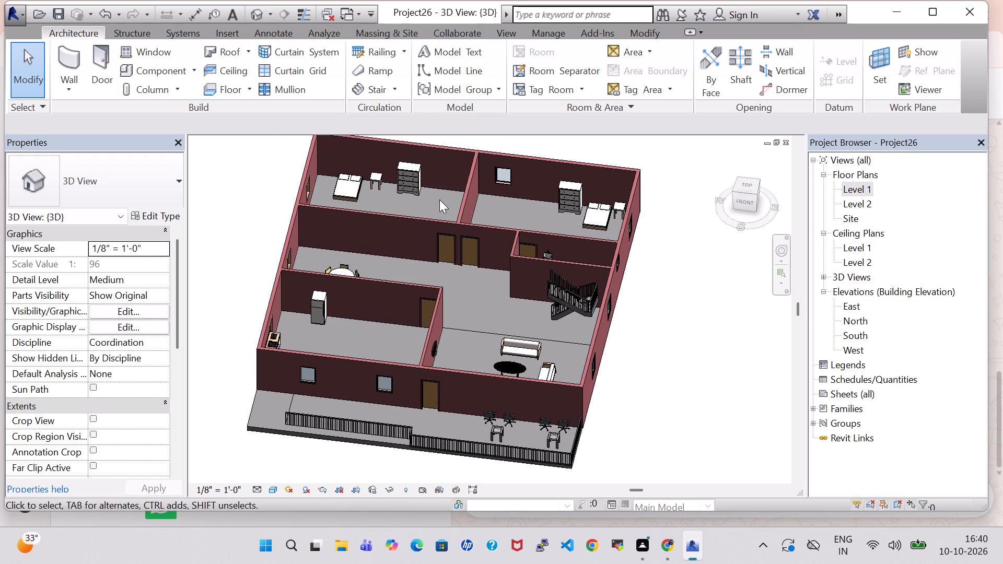
Save the Project26 house model.
left_click(44, 16)
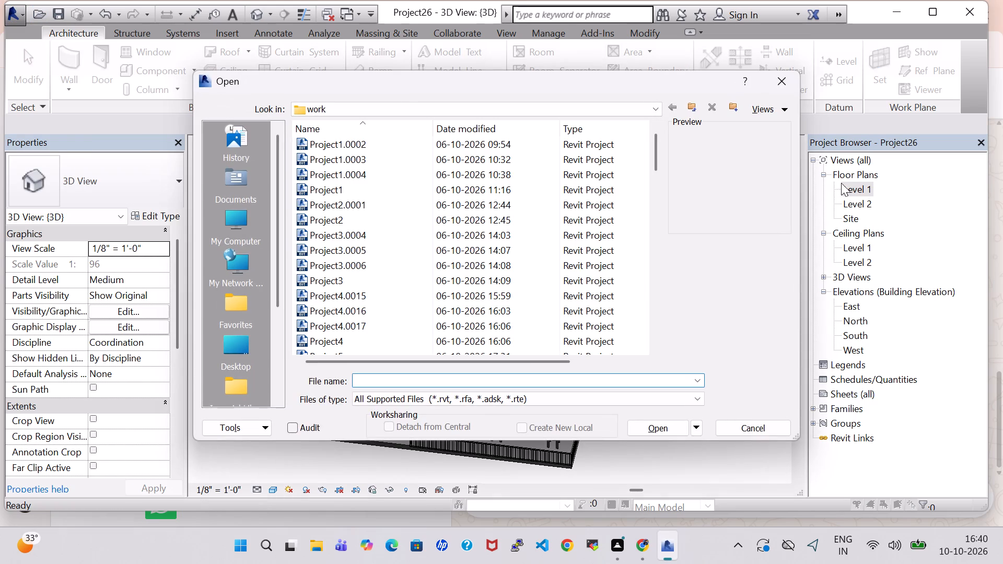
left_click(787, 89)
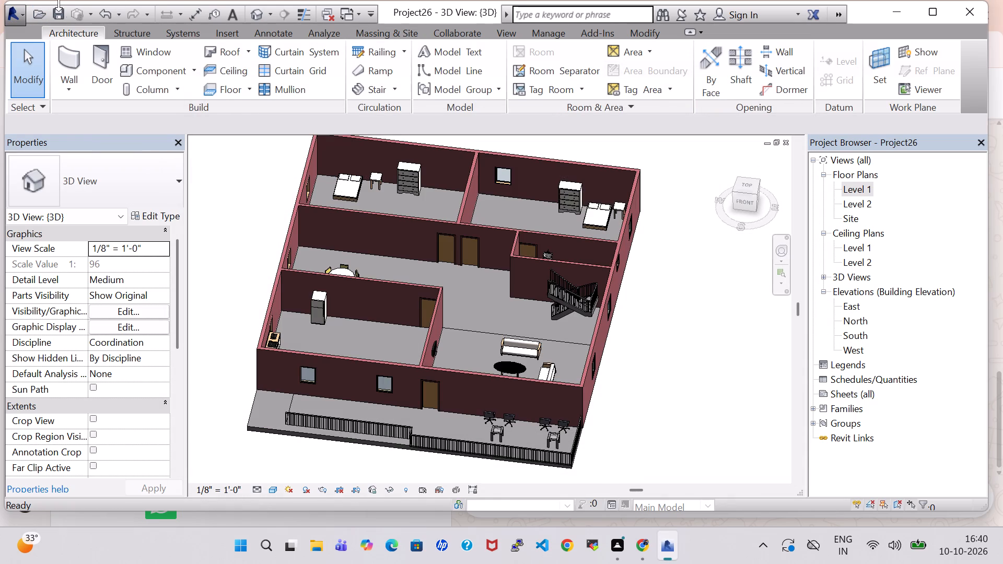
left_click(57, 9)
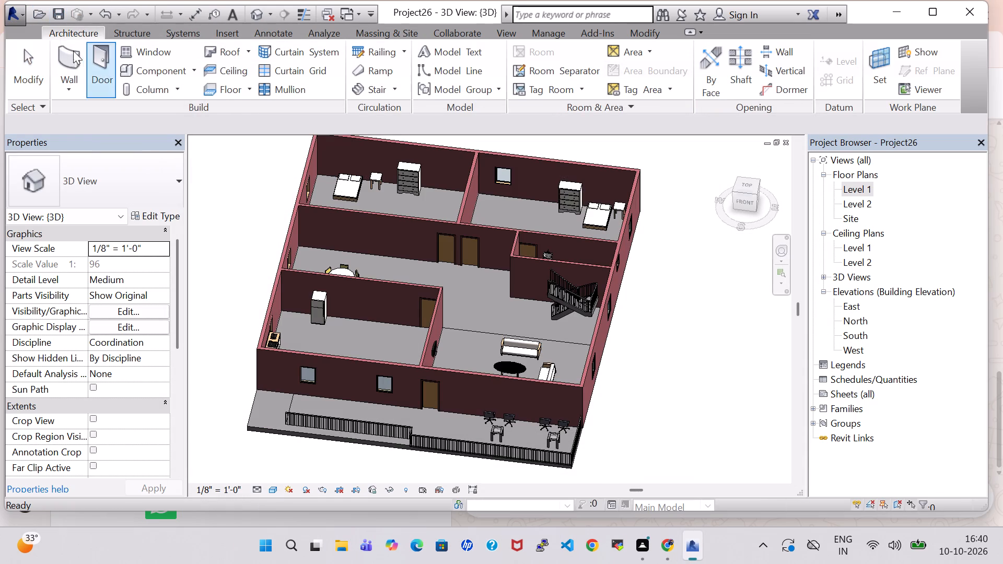
Export the house model to the work folder as an IFC 2x3 file named Project26, with 1st Level space boundaries.
left_click(15, 17)
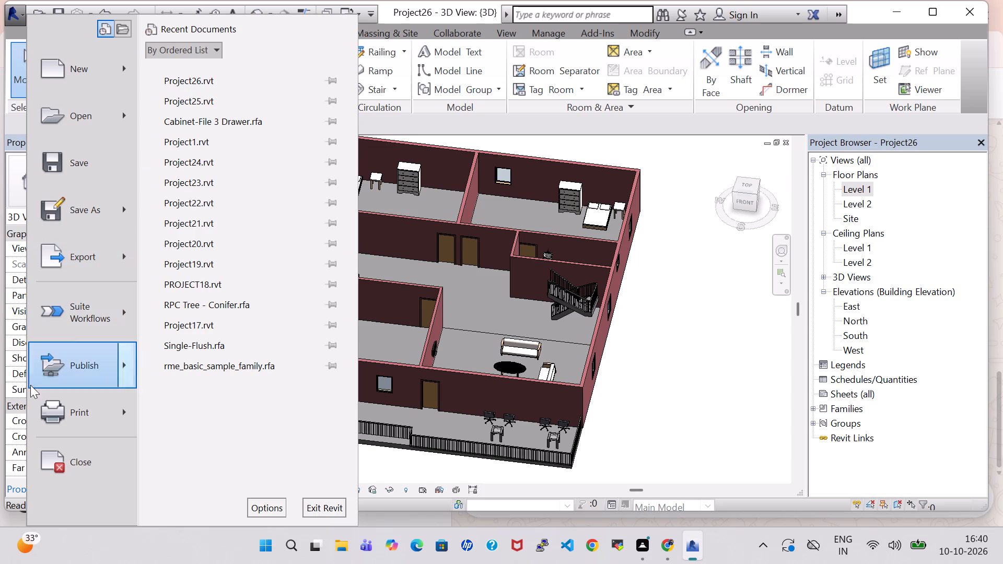
left_click(100, 261)
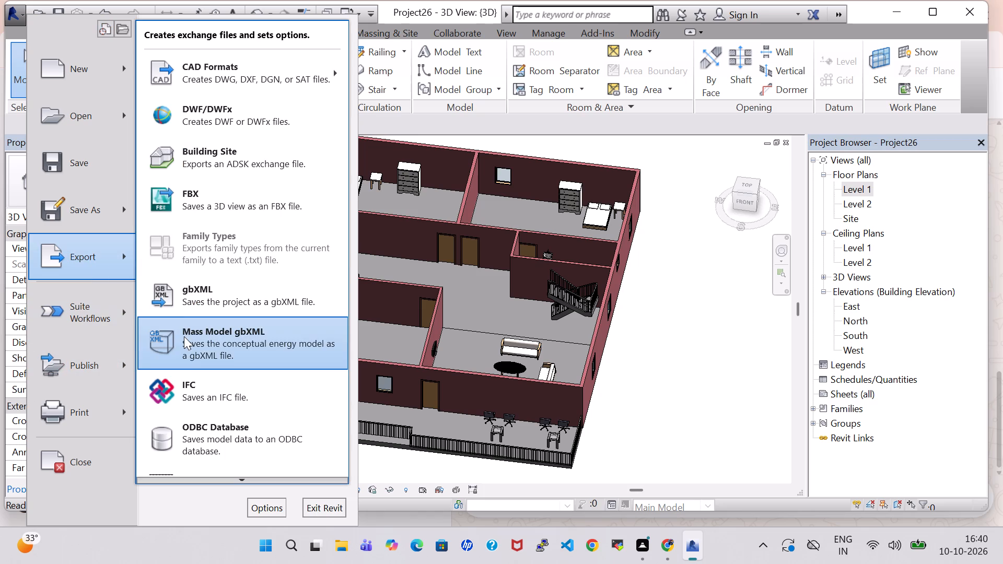
left_click(189, 377)
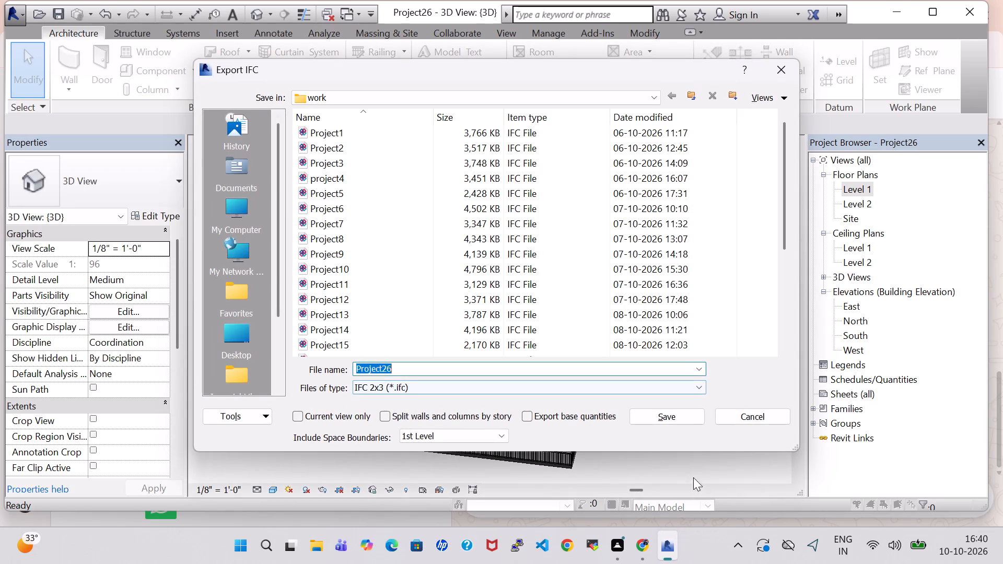
left_click(685, 415)
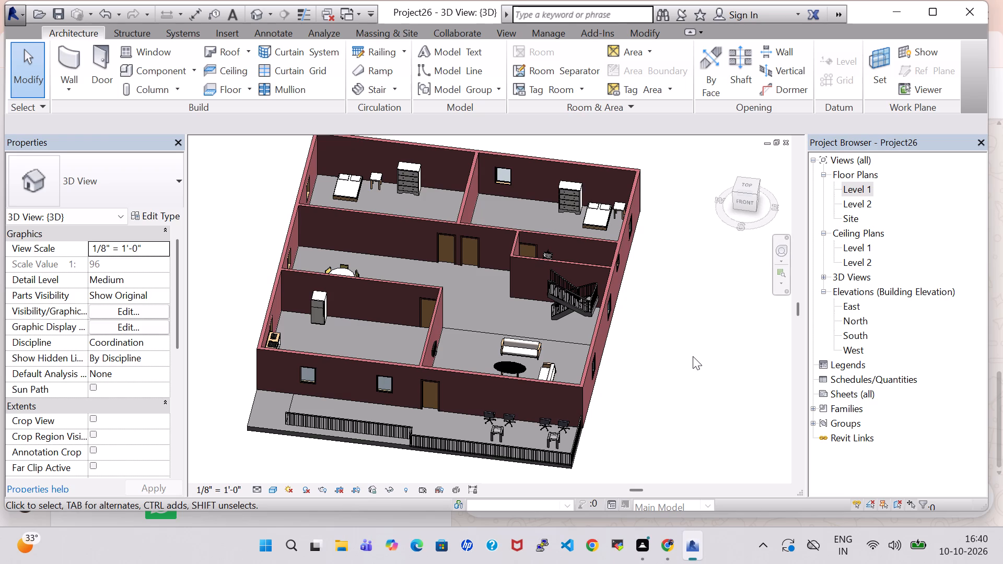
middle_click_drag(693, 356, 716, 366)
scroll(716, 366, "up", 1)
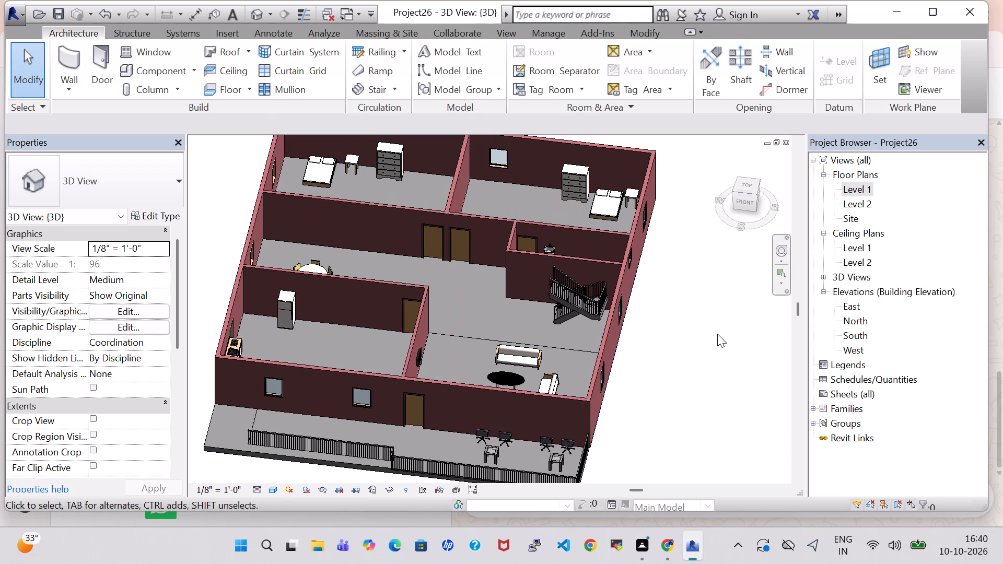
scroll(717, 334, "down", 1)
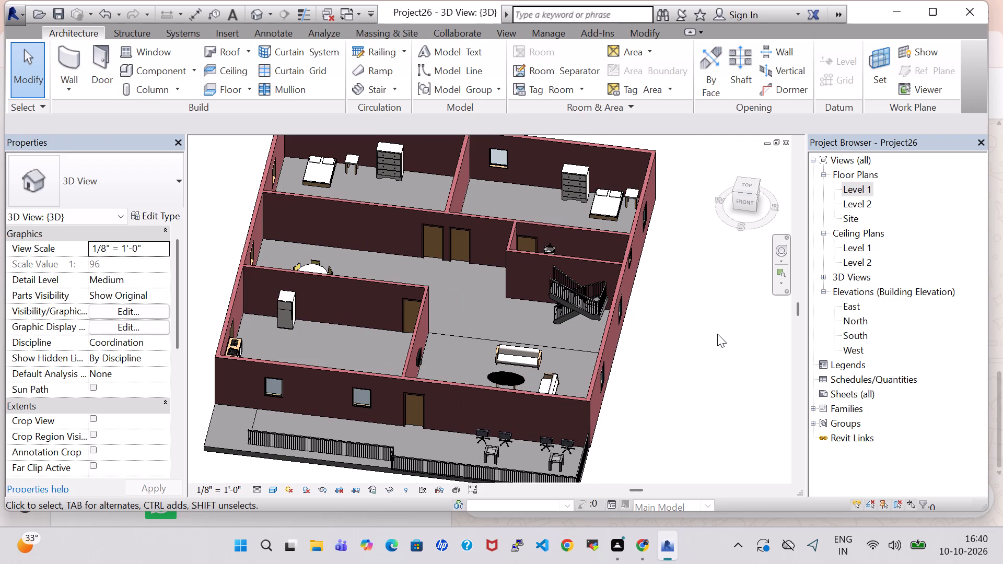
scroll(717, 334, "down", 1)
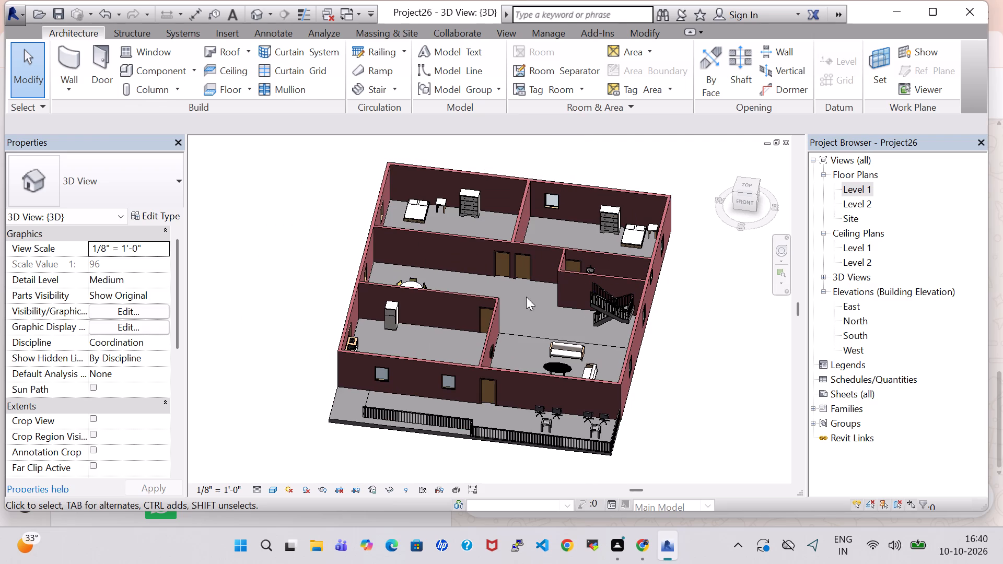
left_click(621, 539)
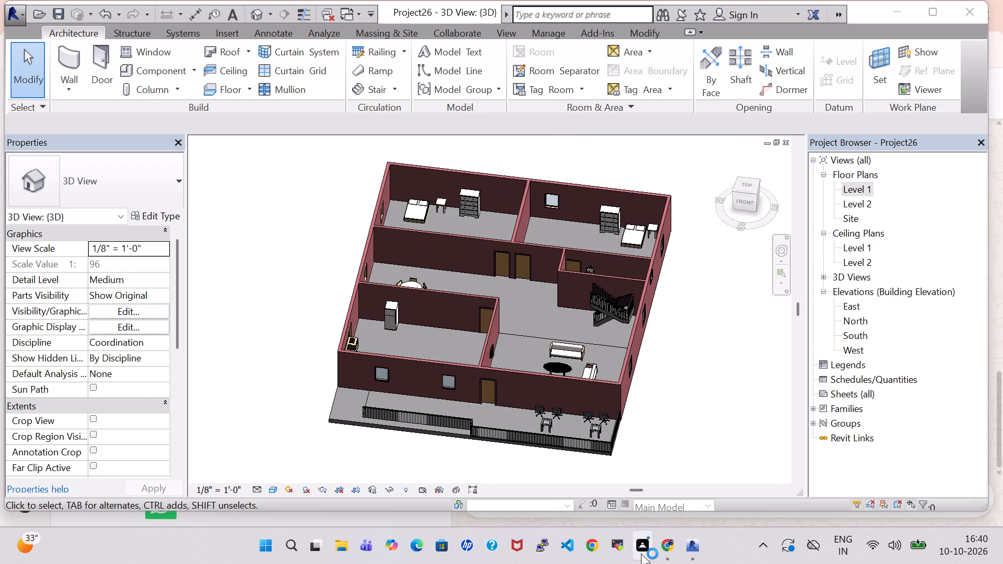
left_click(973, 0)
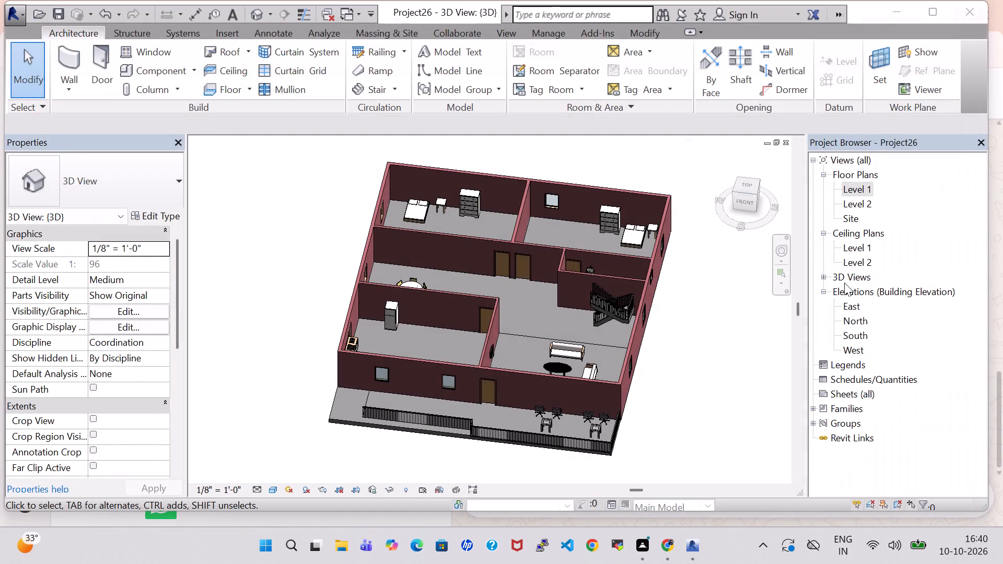